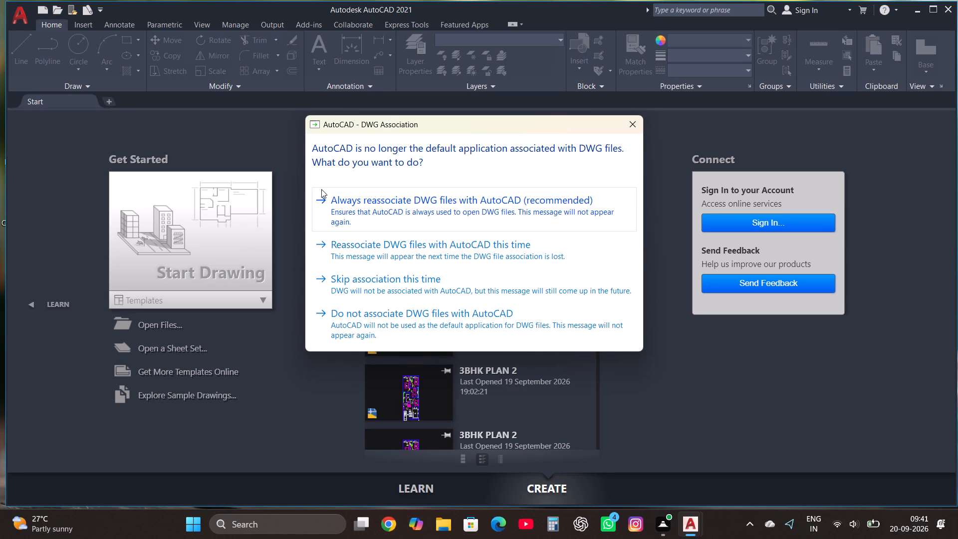
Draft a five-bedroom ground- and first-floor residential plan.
Start a new blank drawing from the start page.
click(206, 208)
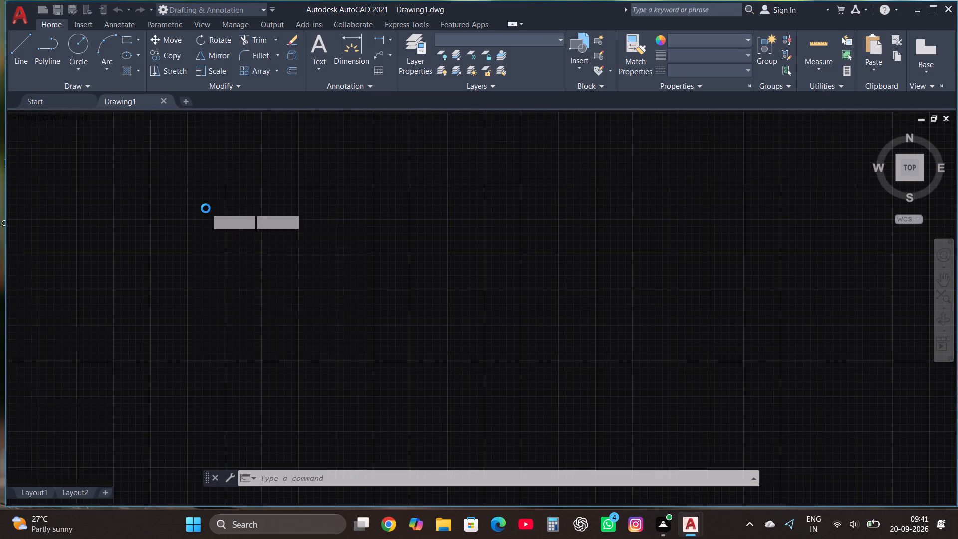
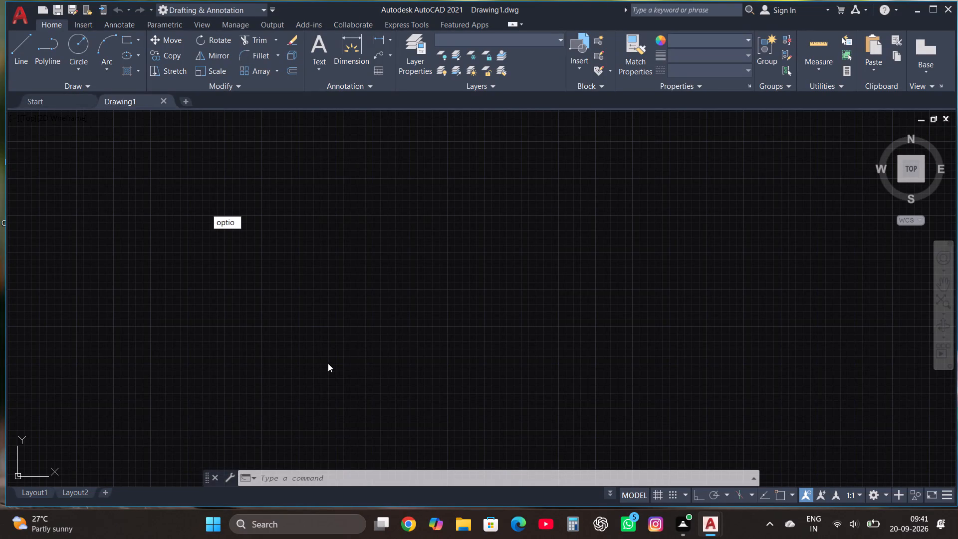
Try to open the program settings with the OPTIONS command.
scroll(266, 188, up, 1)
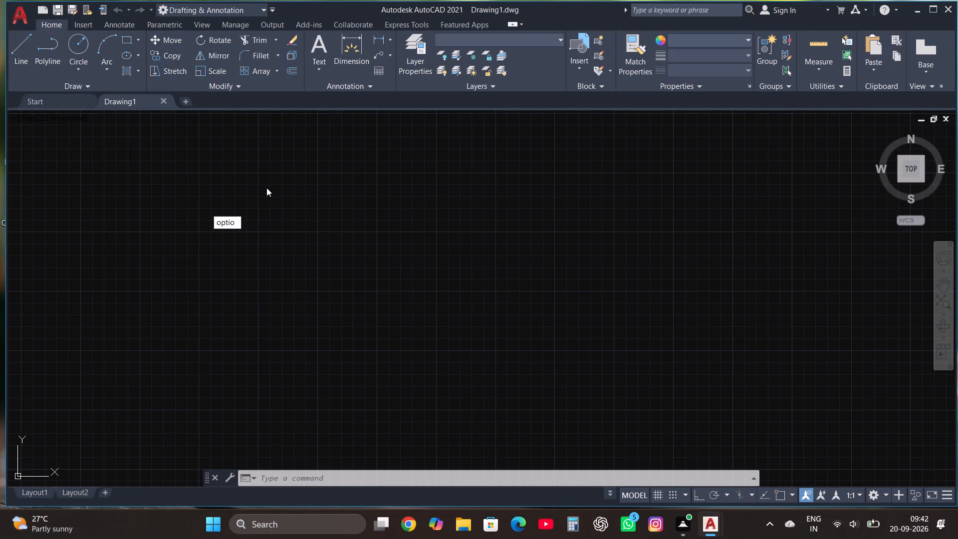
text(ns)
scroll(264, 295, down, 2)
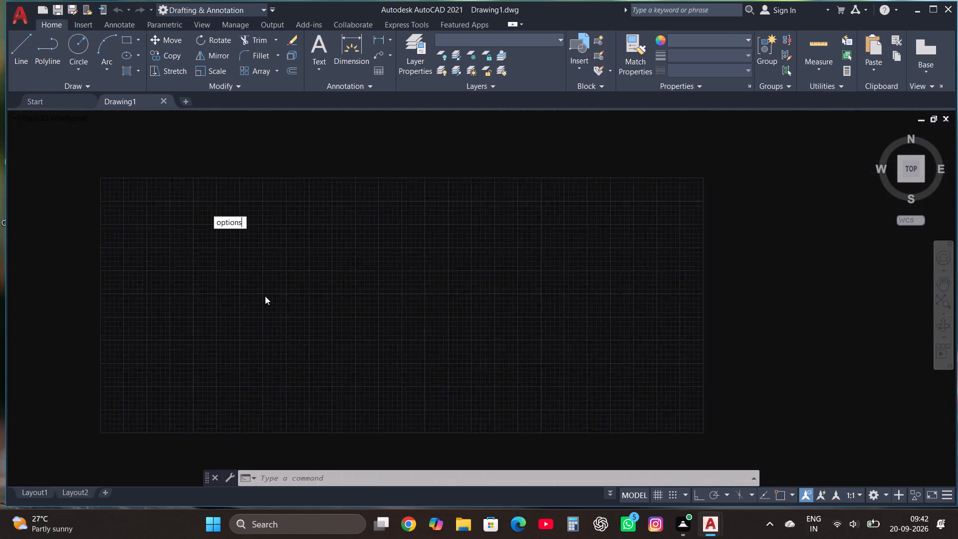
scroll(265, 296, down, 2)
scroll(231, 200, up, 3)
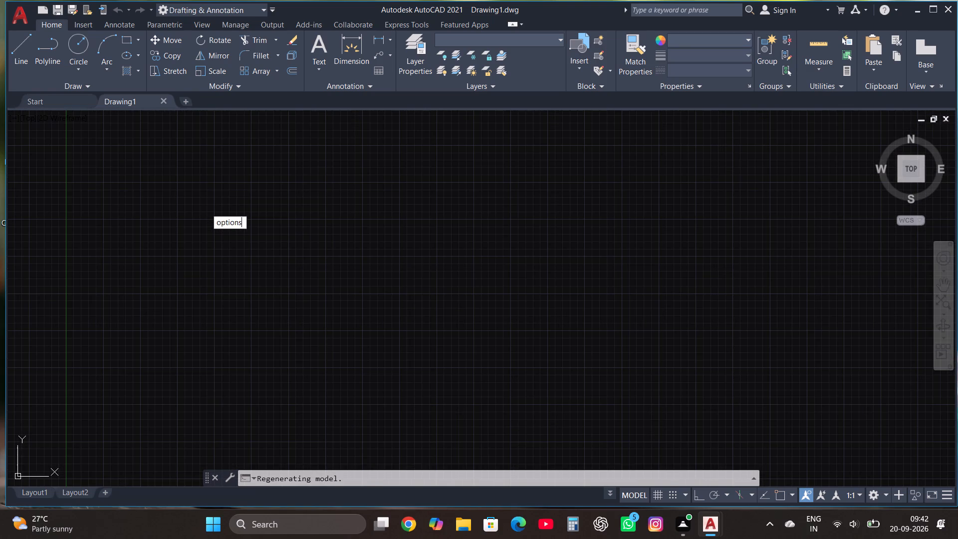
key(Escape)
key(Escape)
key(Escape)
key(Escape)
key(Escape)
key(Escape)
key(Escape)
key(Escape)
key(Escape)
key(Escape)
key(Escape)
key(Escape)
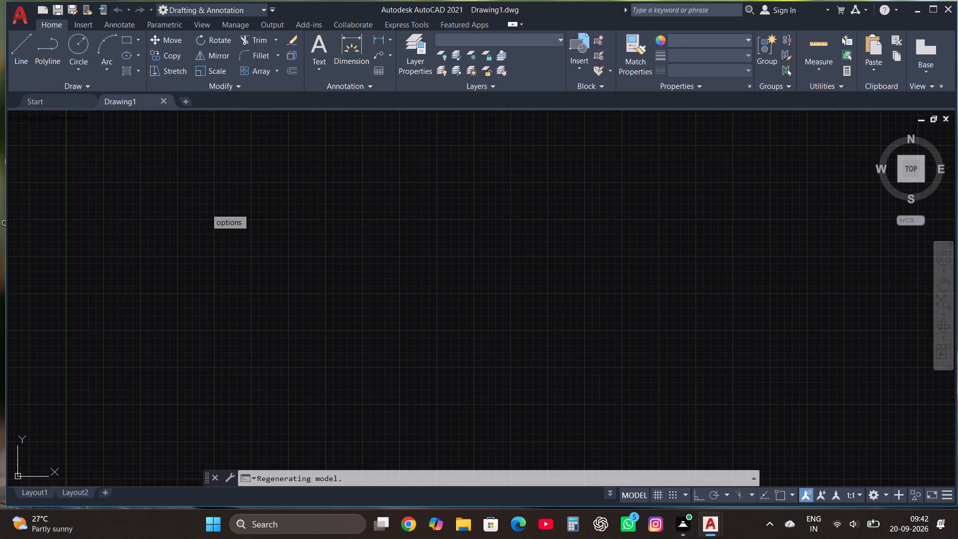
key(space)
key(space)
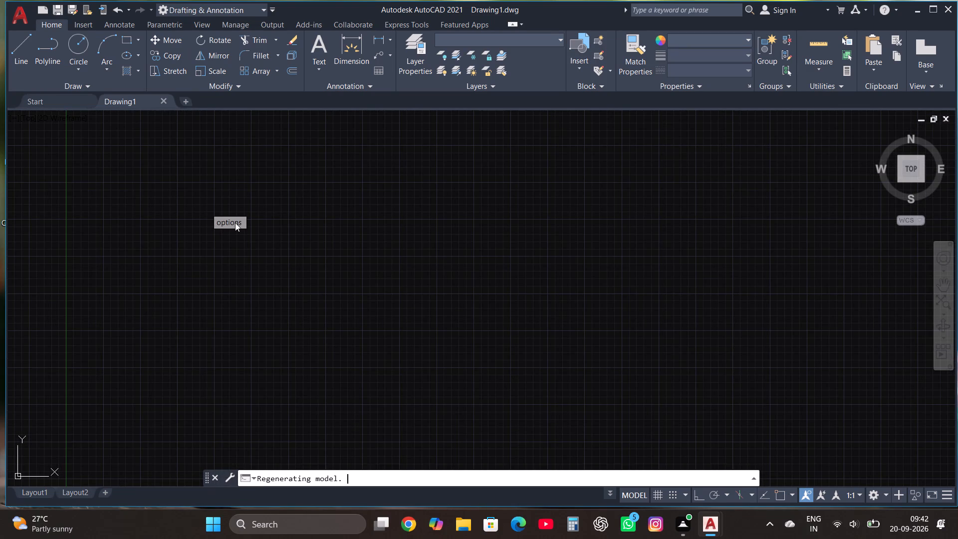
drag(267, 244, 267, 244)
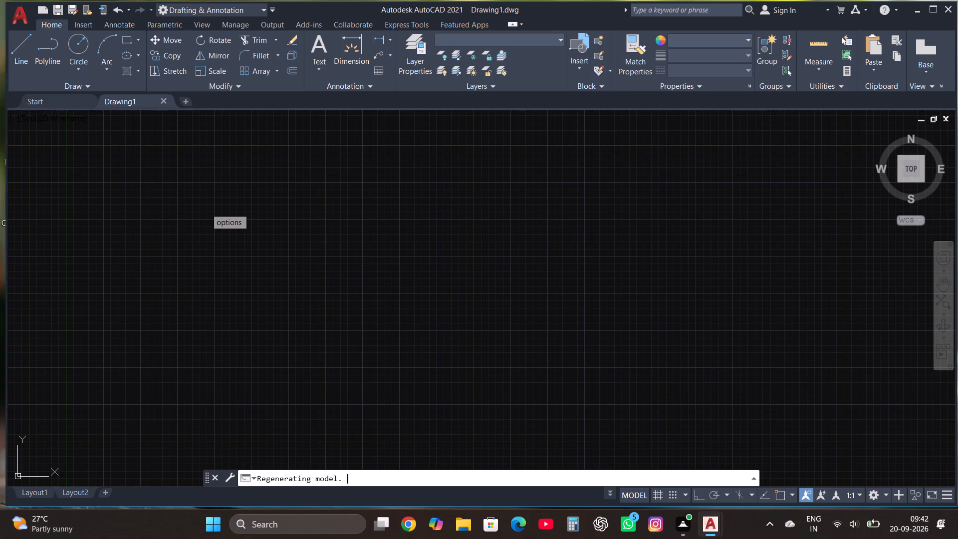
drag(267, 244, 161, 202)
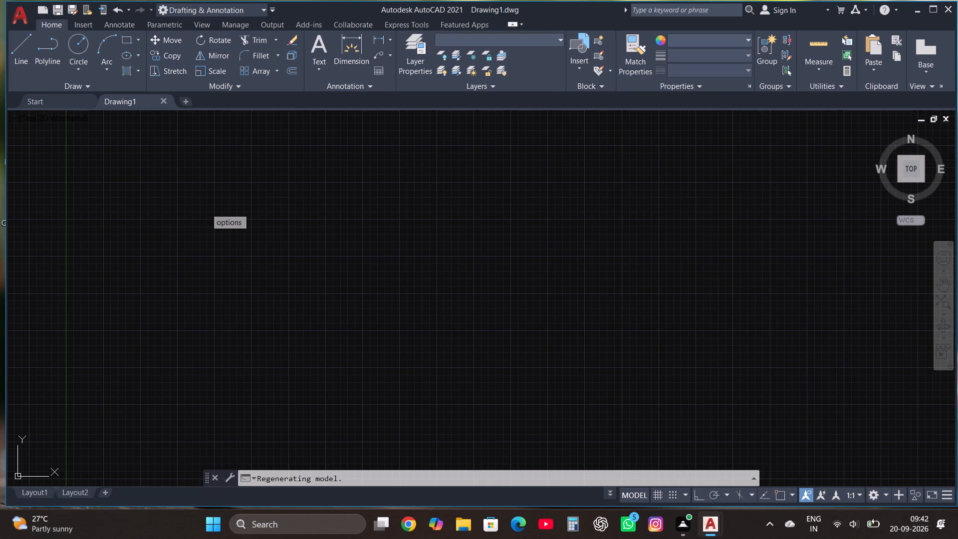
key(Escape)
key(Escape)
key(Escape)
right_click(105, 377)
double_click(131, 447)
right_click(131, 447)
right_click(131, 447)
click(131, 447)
Try to close the unresponsive AutoCAD application window.
click(951, 7)
click(950, 5)
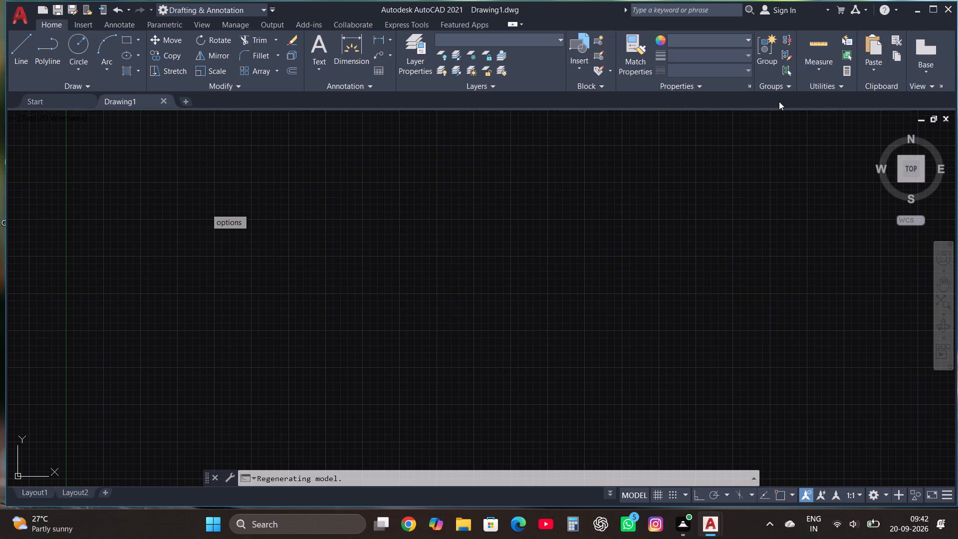
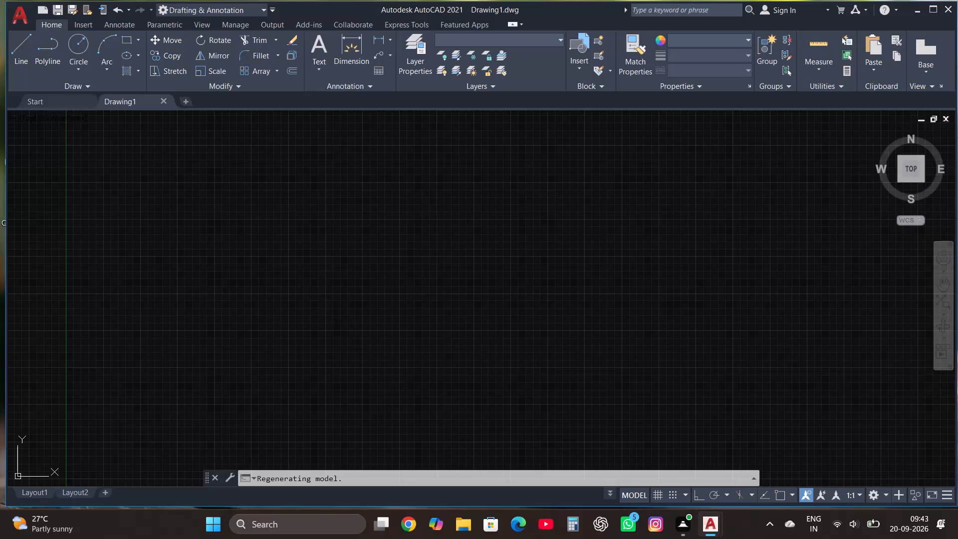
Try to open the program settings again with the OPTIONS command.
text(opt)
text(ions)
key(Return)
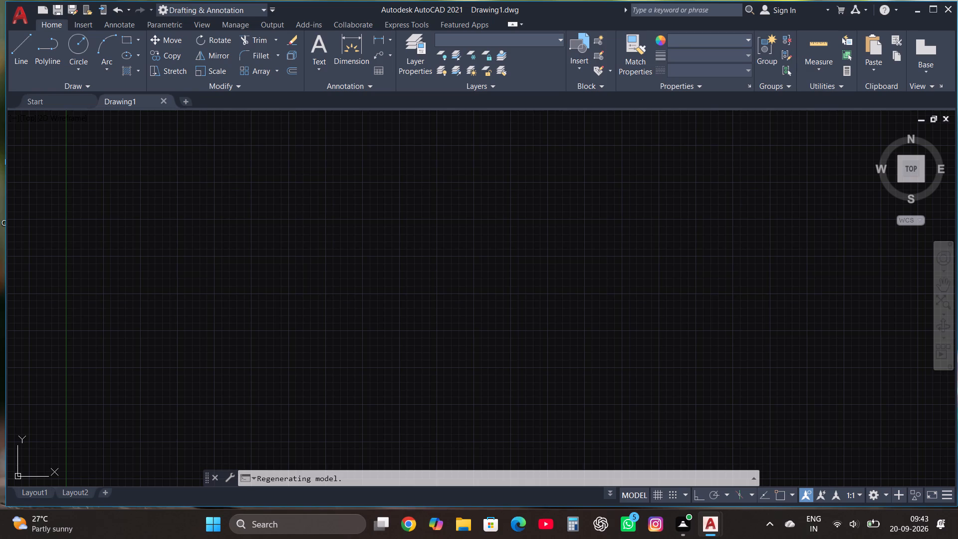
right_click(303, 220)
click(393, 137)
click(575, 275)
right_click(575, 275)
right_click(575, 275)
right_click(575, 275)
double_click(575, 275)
Close AutoCAD along with its pending DWG Association window, discarding the changes to Drawing1.dwg.
click(948, 6)
double_click(948, 6)
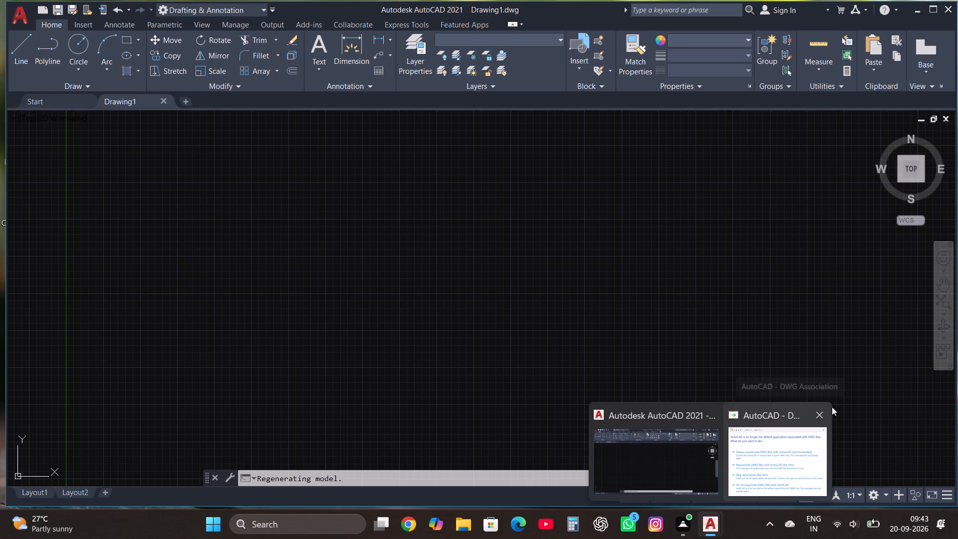
click(824, 411)
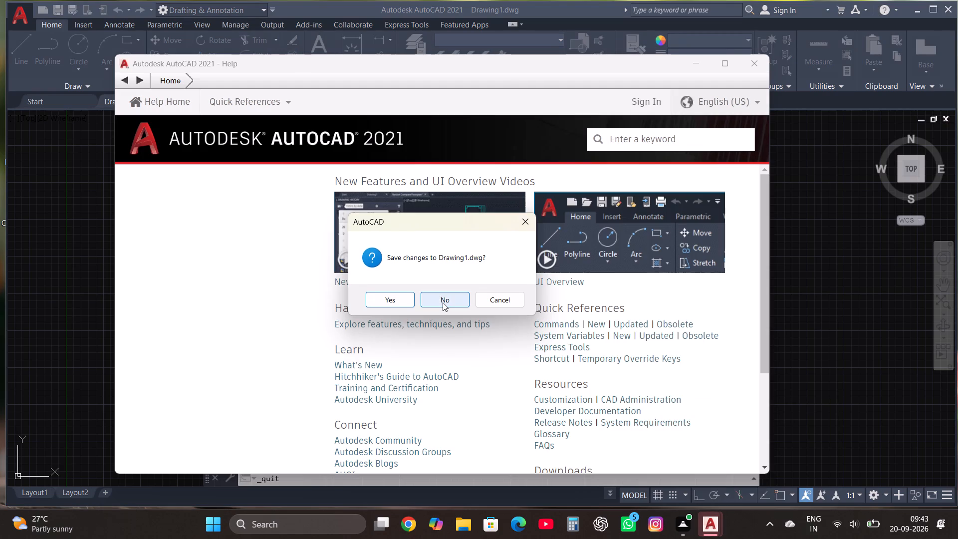
click(443, 302)
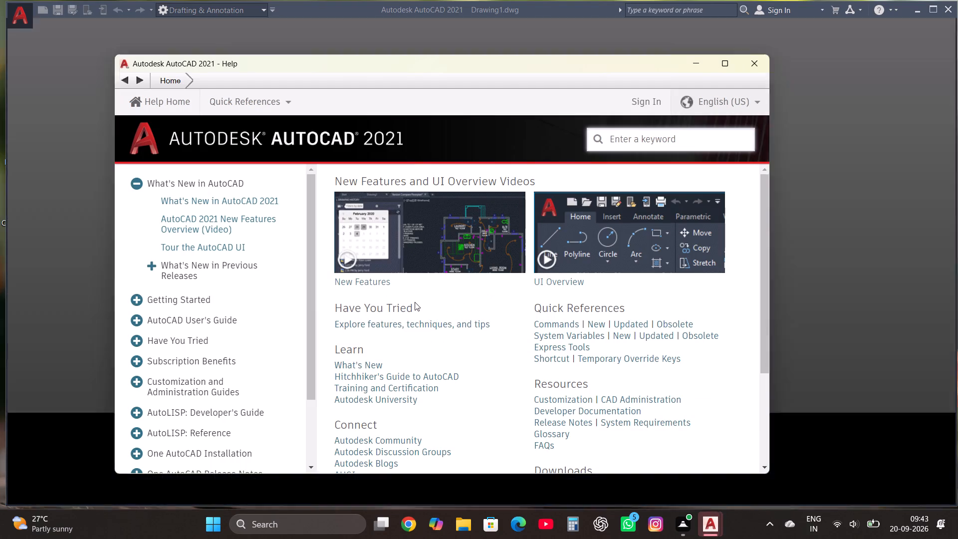
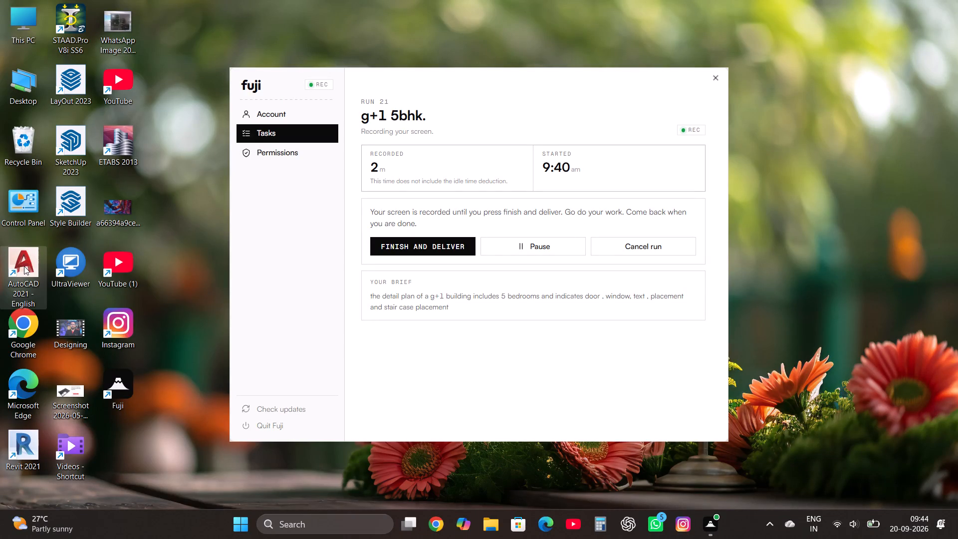
Launch AutoCAD 2021, dismiss the DWG association prompt and start a new blank drawing.
double_click(35, 261)
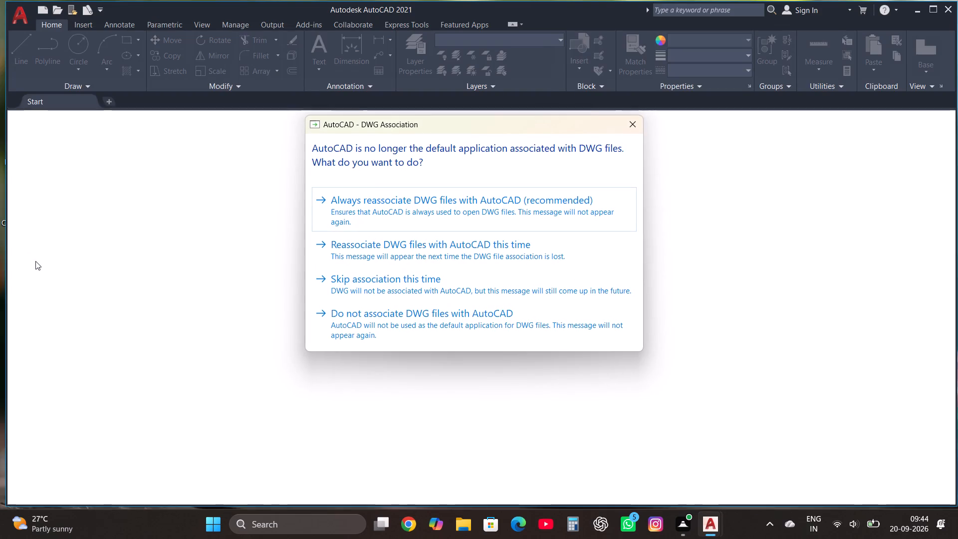
click(637, 127)
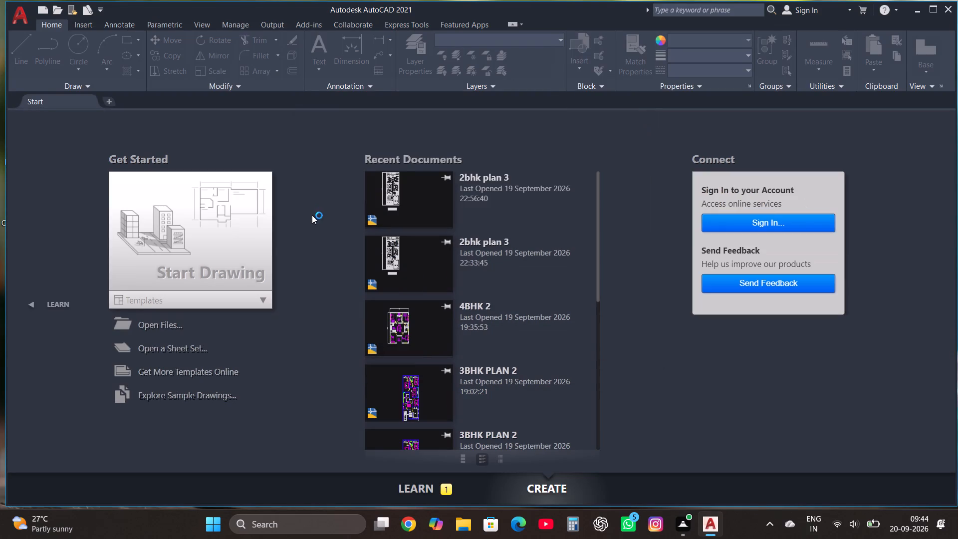
click(215, 238)
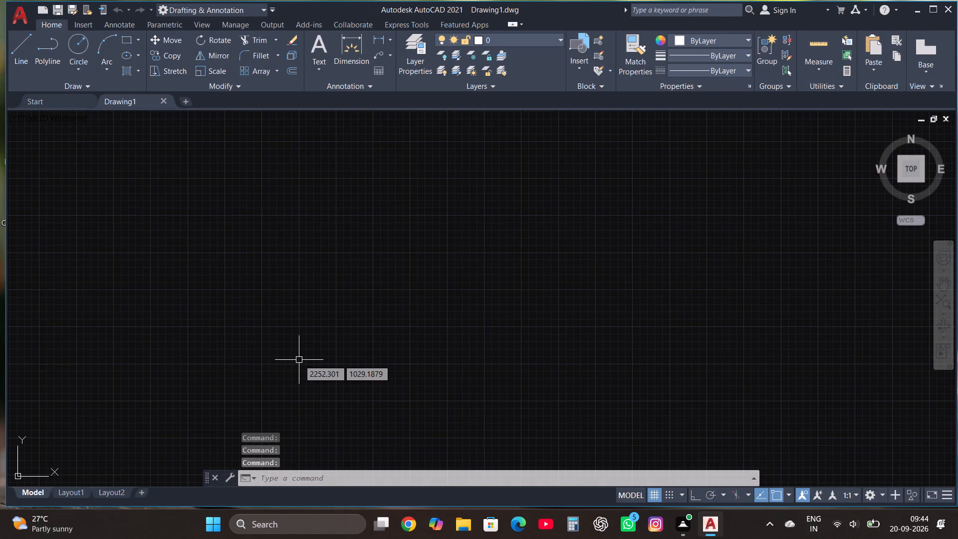
Turn on the Maintain a log file setting in the Open and Save options.
text(op)
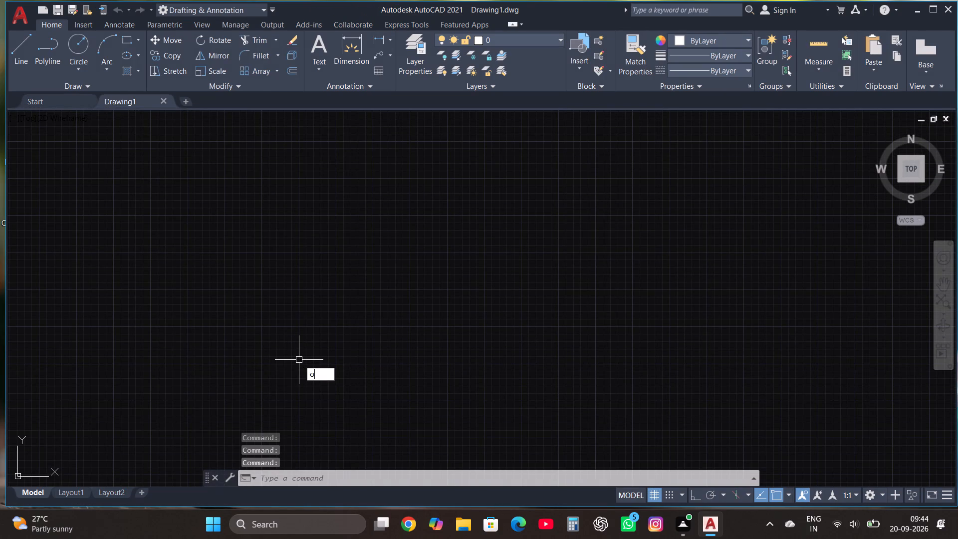
click(324, 388)
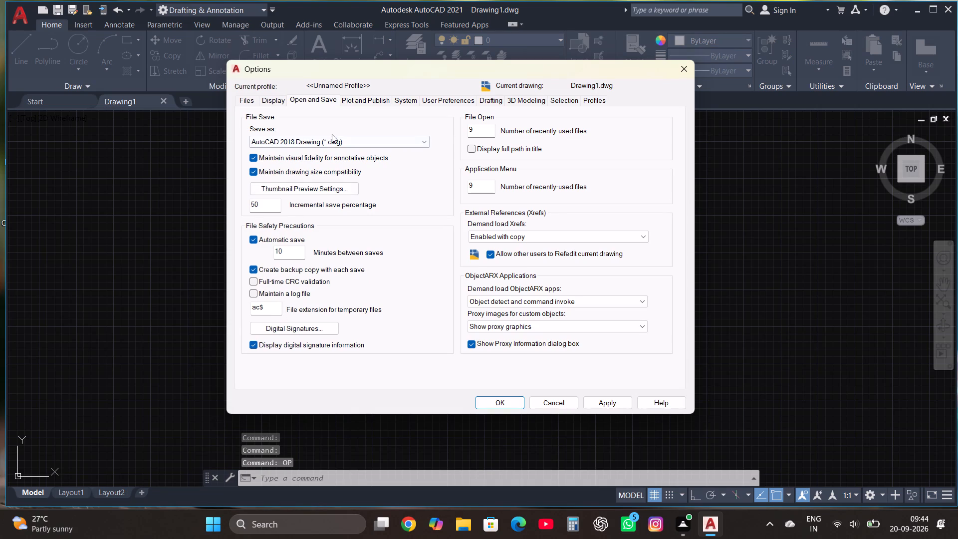
click(251, 293)
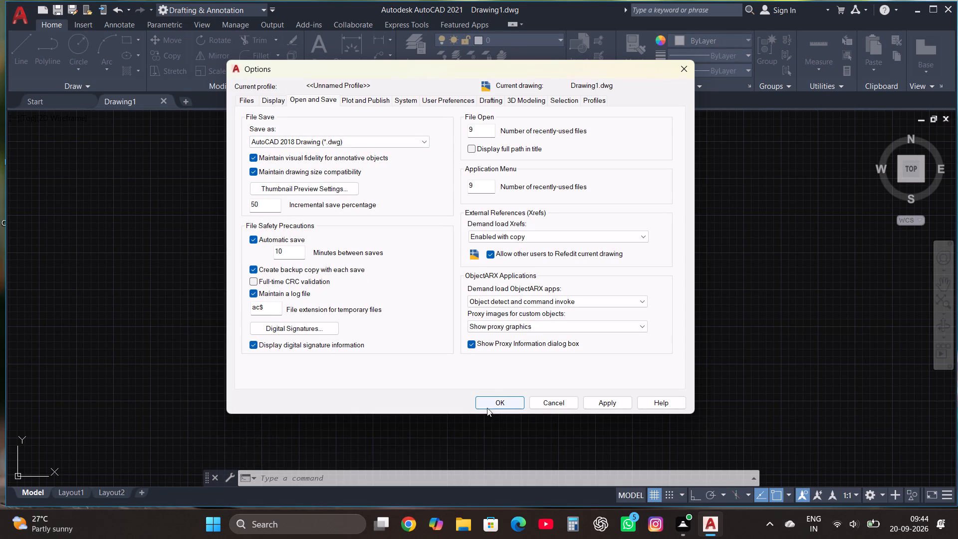
click(490, 402)
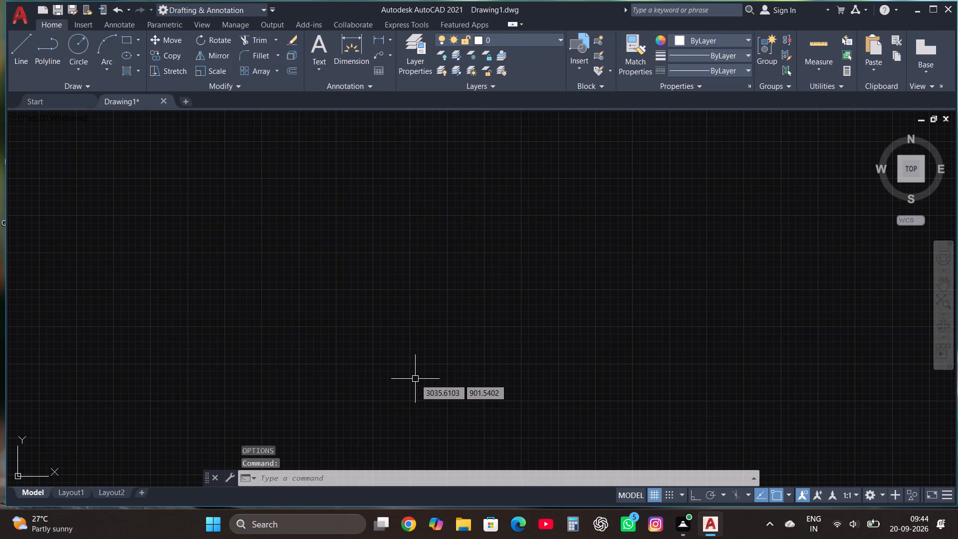
Activate log file recording with the LOGFILEON command.
text(log)
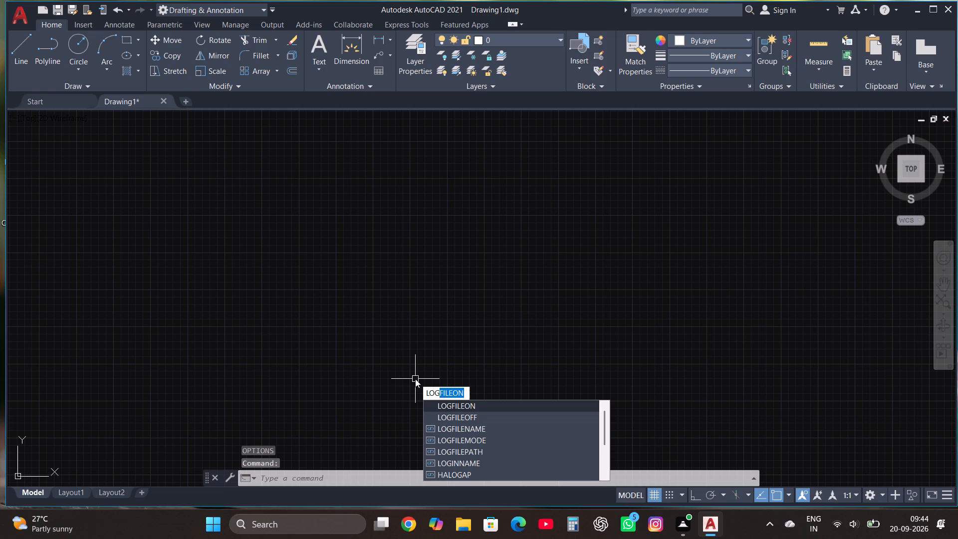
click(457, 408)
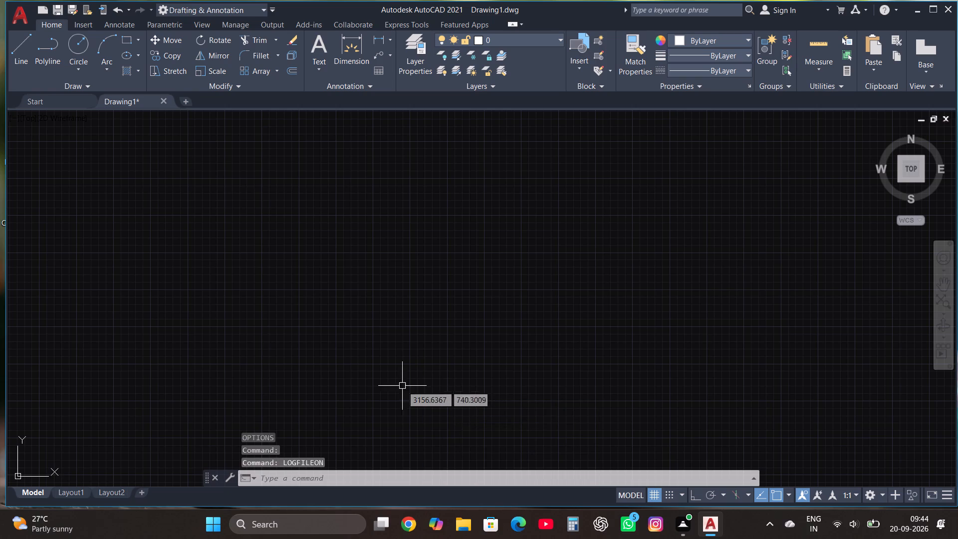
Configure the drawing units to Architectural length with 0'-0" precision and an insertion scale of Inches.
text(un)
key(Return)
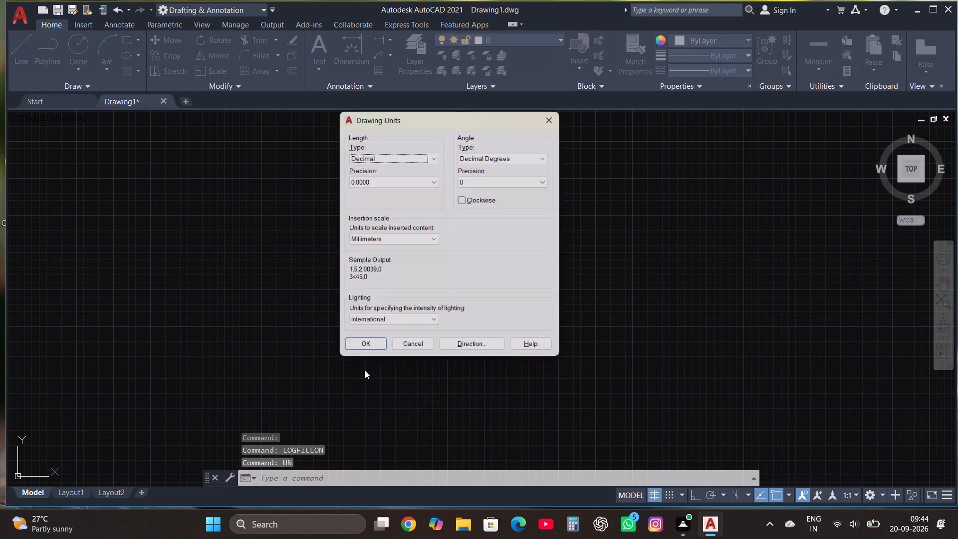
click(383, 158)
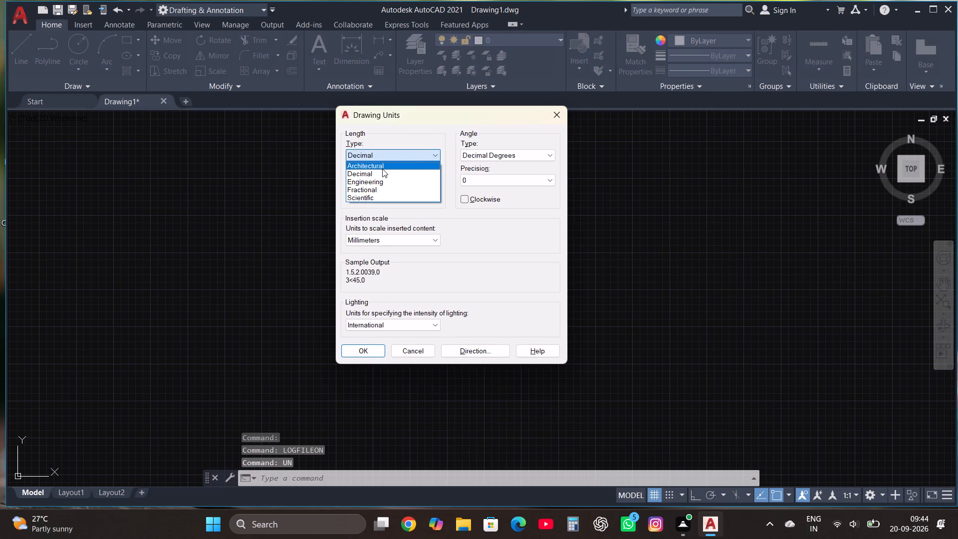
click(382, 169)
click(385, 176)
click(384, 193)
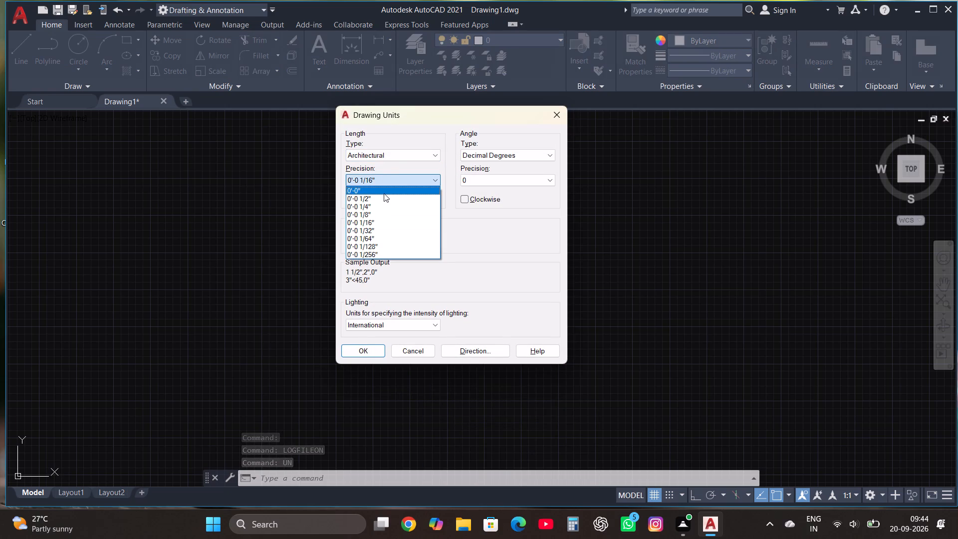
click(387, 241)
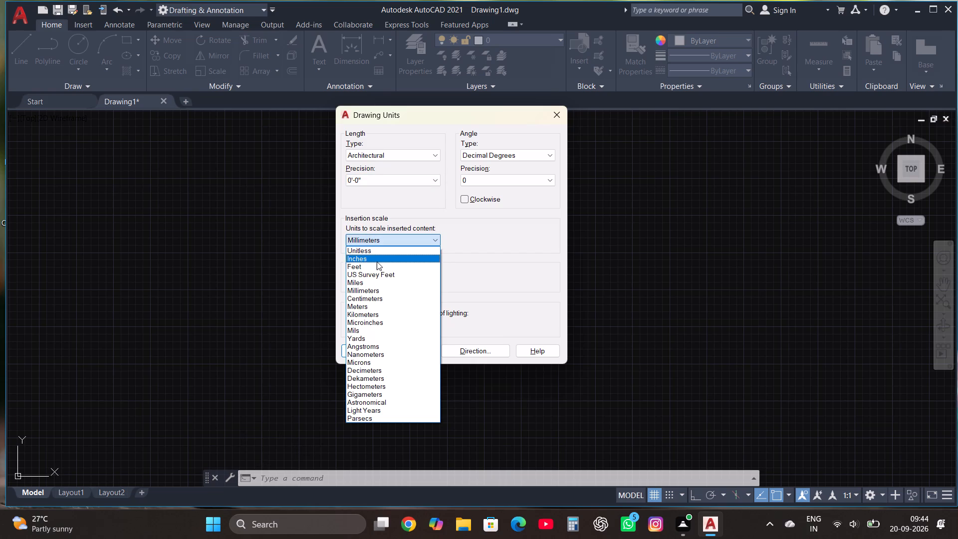
click(377, 262)
click(369, 350)
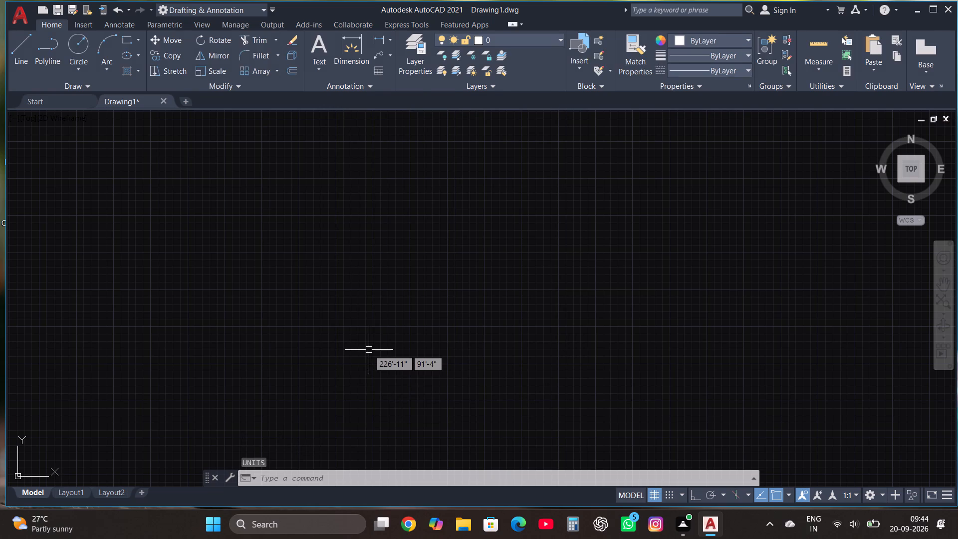
Set the ISO-25 dimension style's primary units to Architectural format with 0'-0" precision.
text(dim)
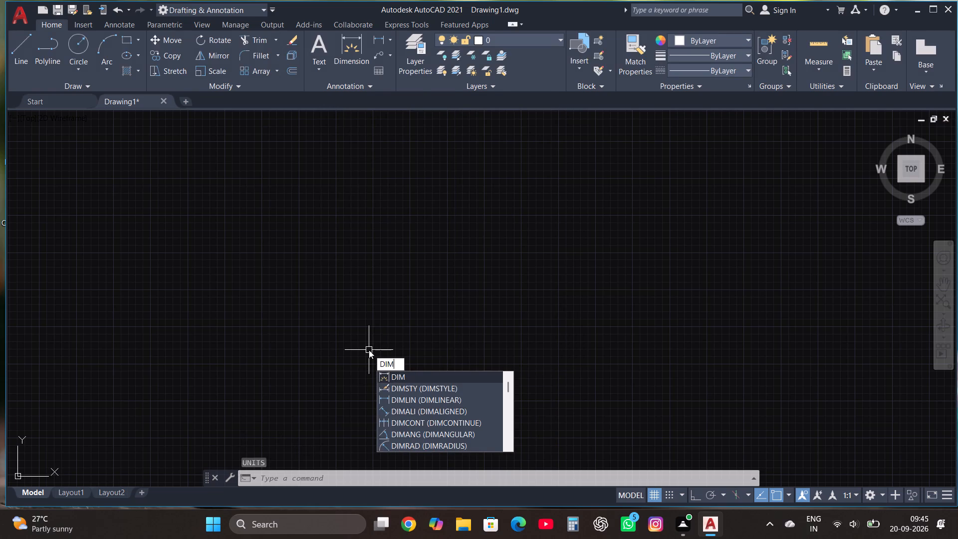
click(403, 388)
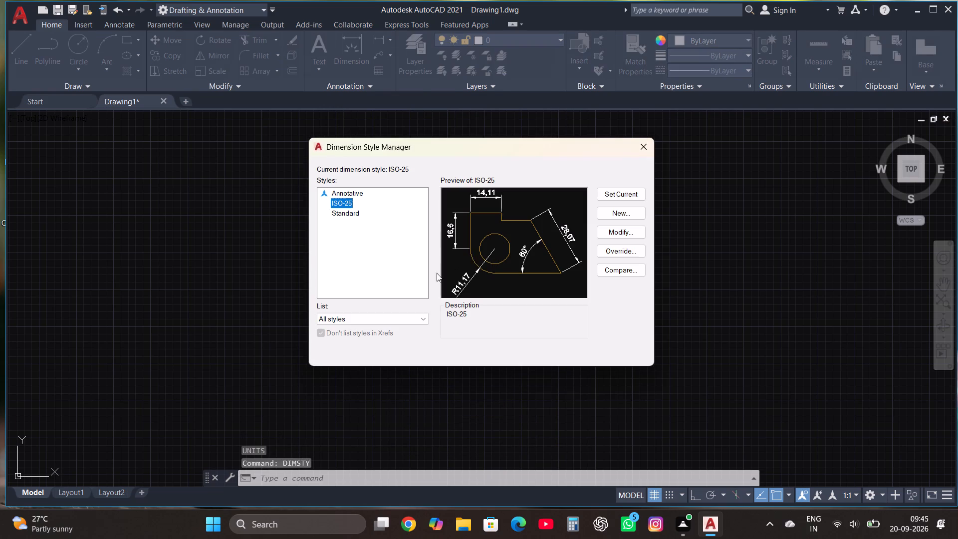
click(621, 234)
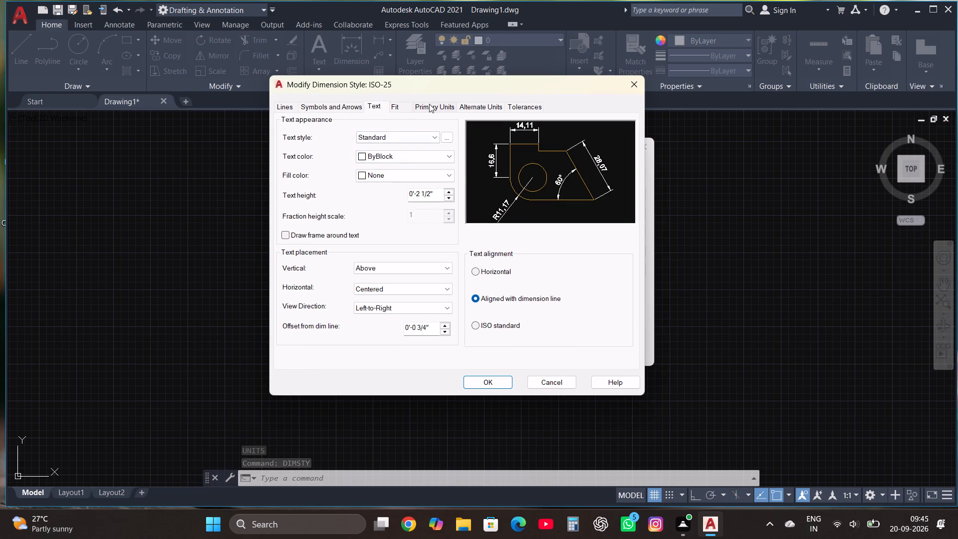
click(430, 104)
click(395, 129)
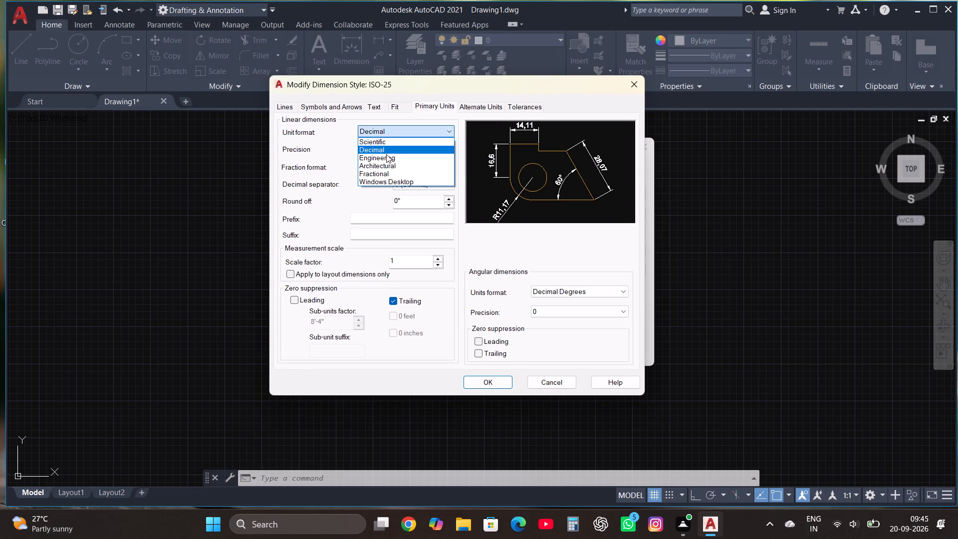
click(384, 163)
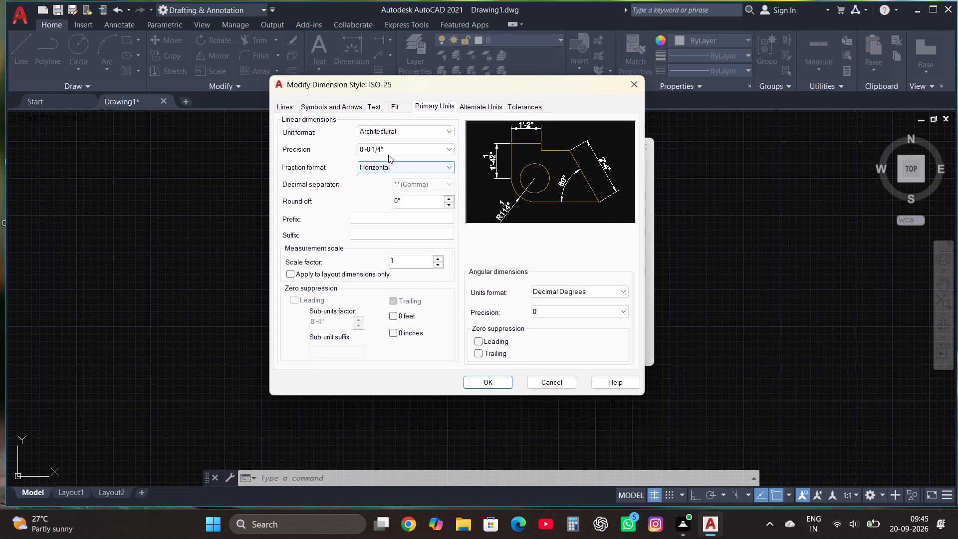
click(390, 150)
click(378, 163)
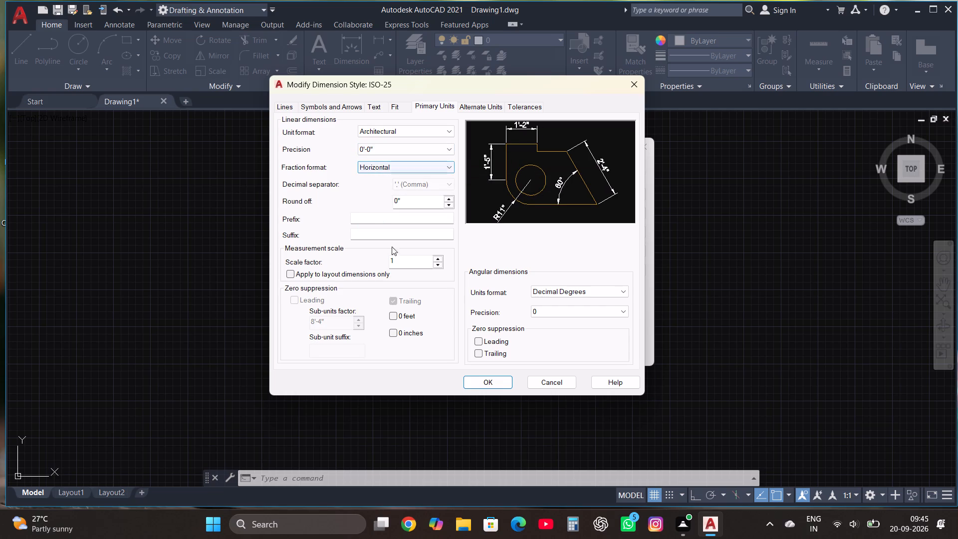
Set the ISO-25 dimension text height to 1' and make the style current.
click(378, 111)
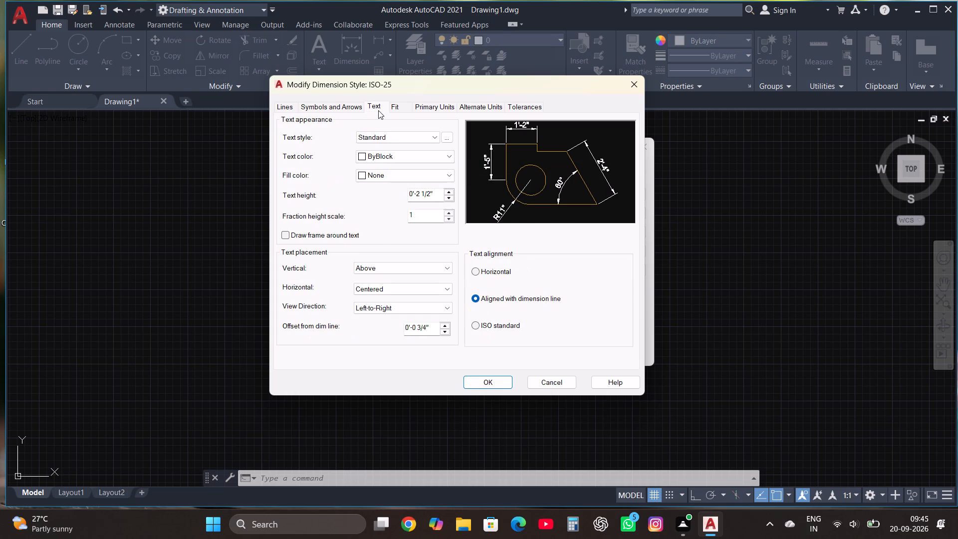
drag(440, 194, 393, 194)
text(1')
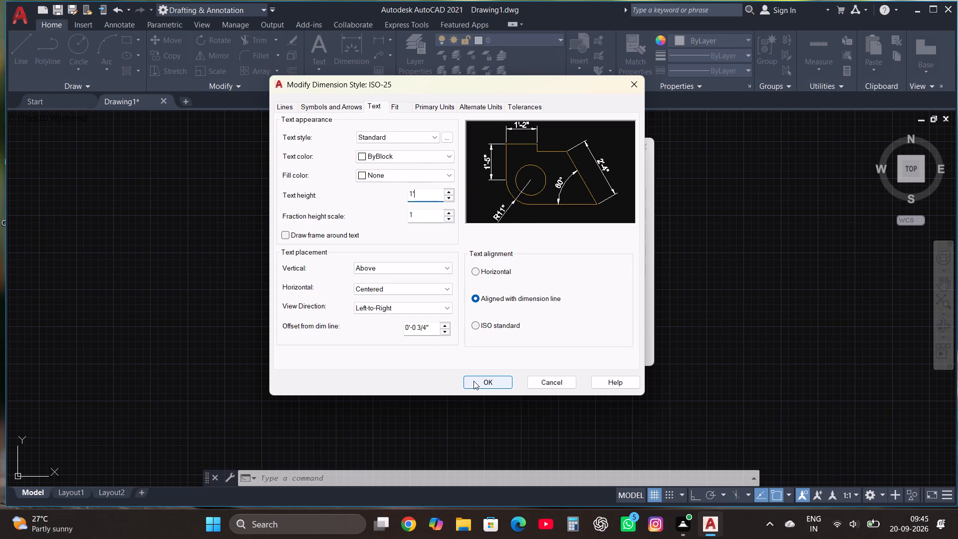
click(474, 381)
click(626, 194)
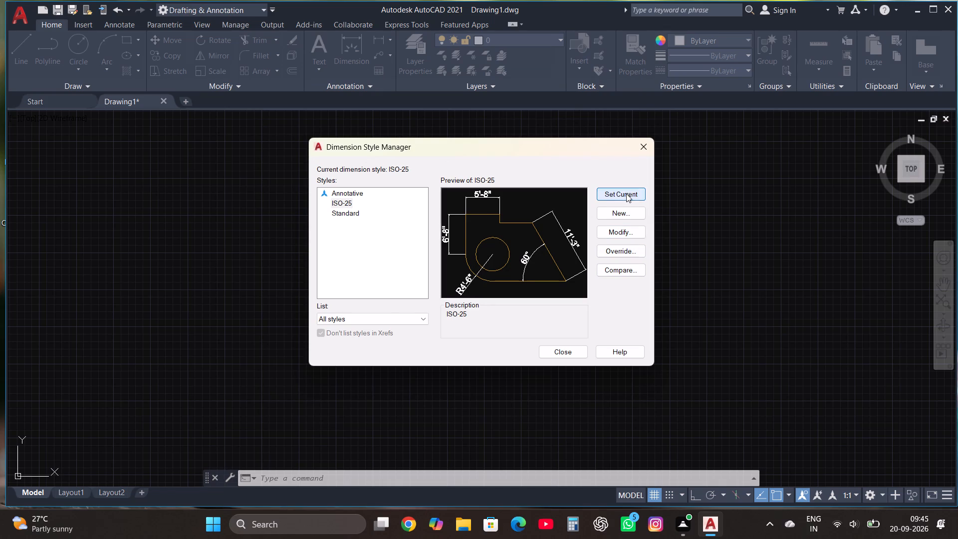
click(573, 352)
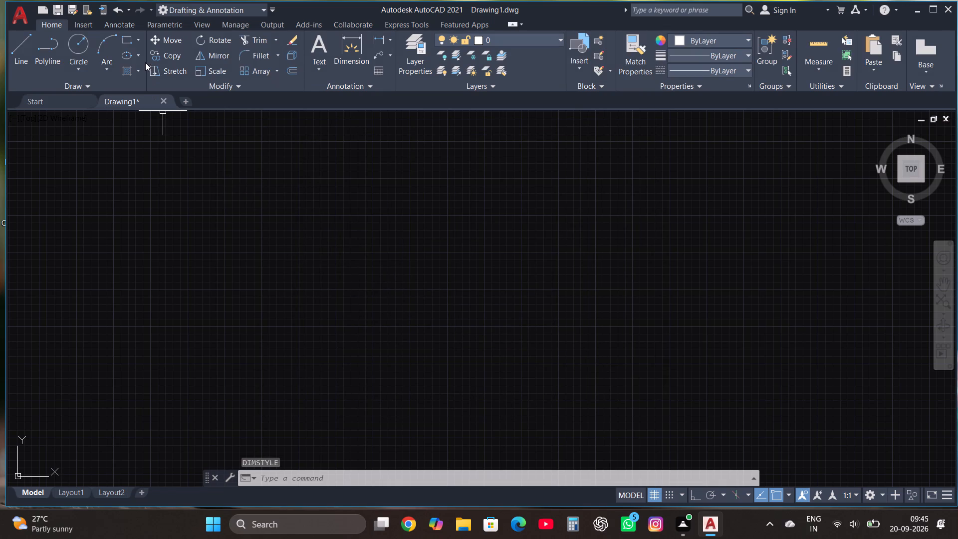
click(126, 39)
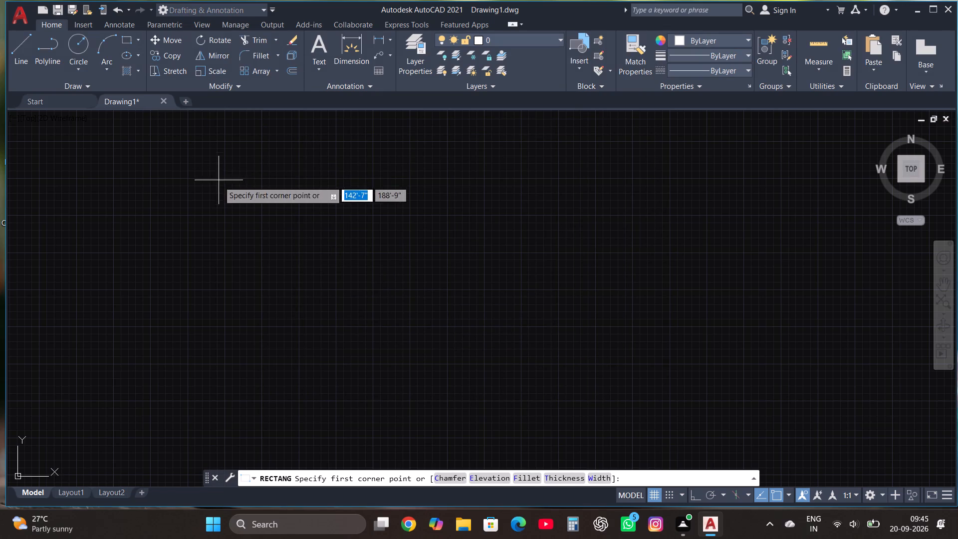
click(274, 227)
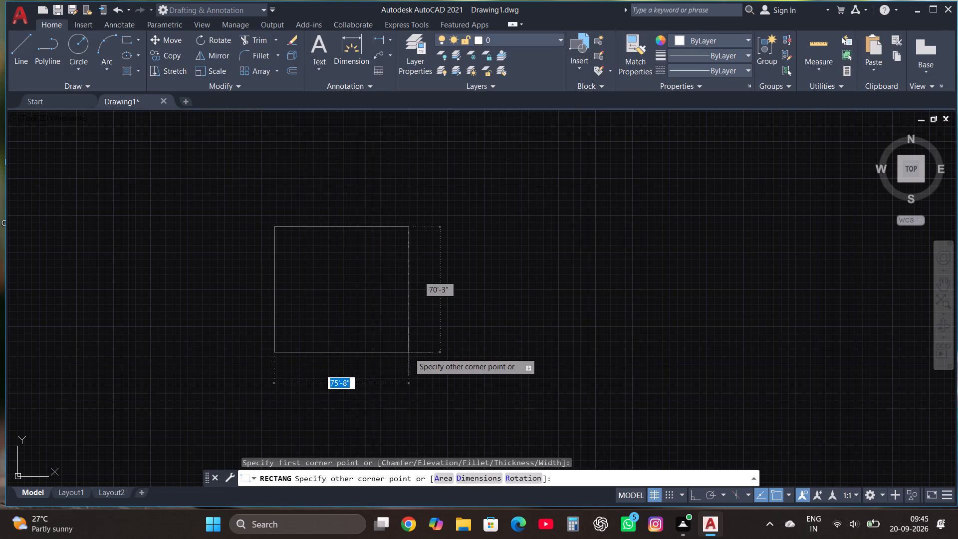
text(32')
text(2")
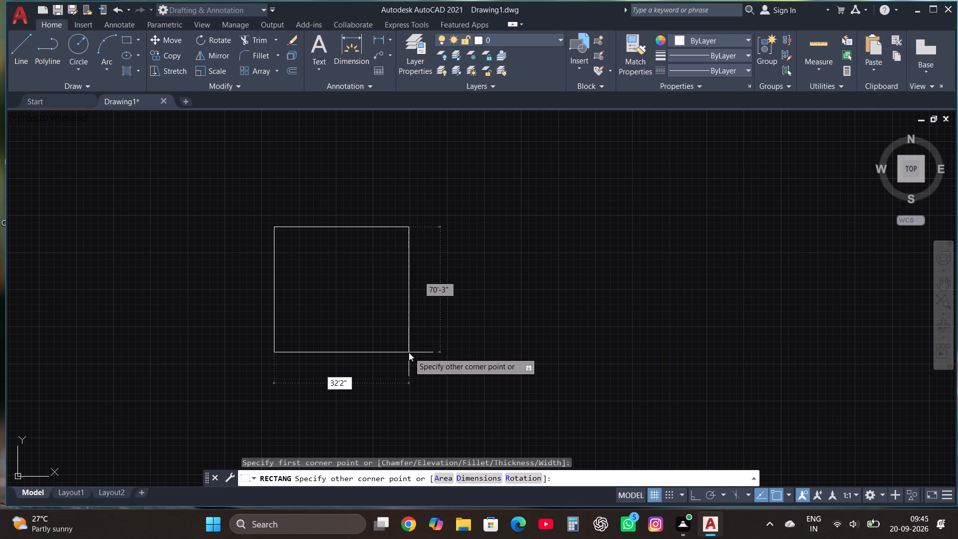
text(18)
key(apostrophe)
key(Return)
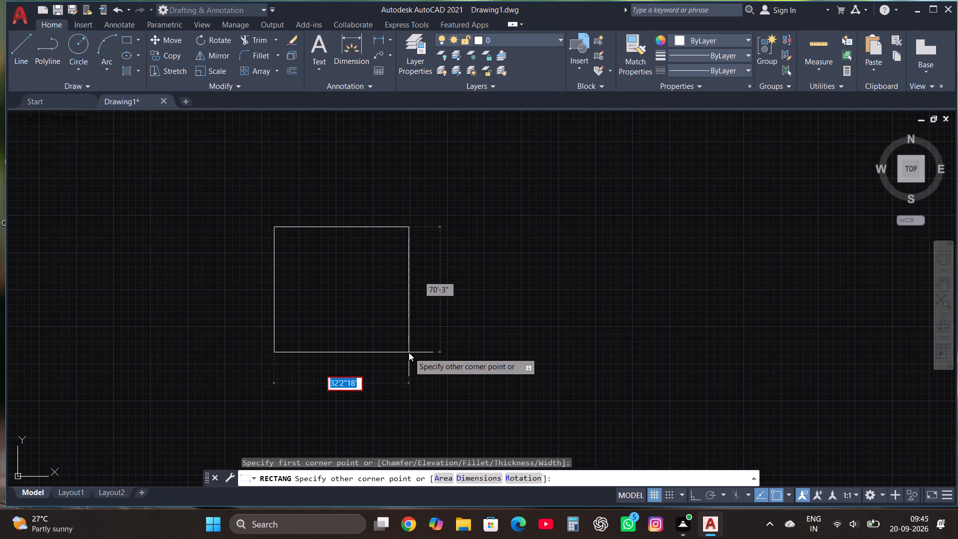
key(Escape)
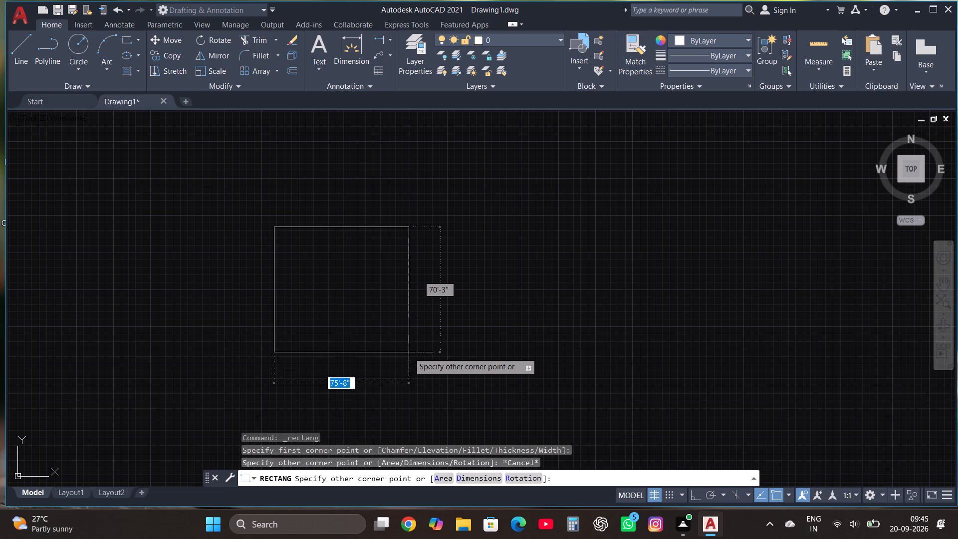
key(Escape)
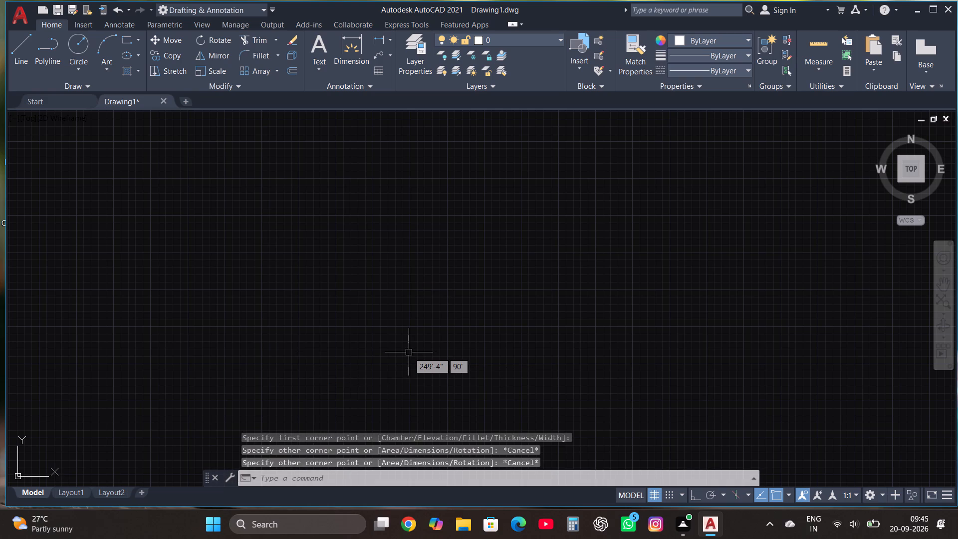
Review the length type, precision and insertion scale in the Drawing Units settings.
text(un)
key(Return)
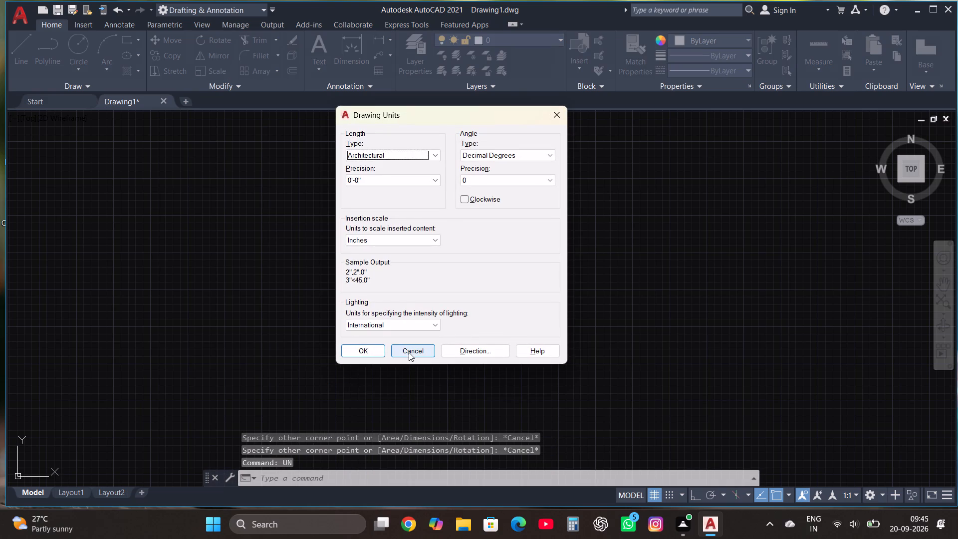
click(365, 347)
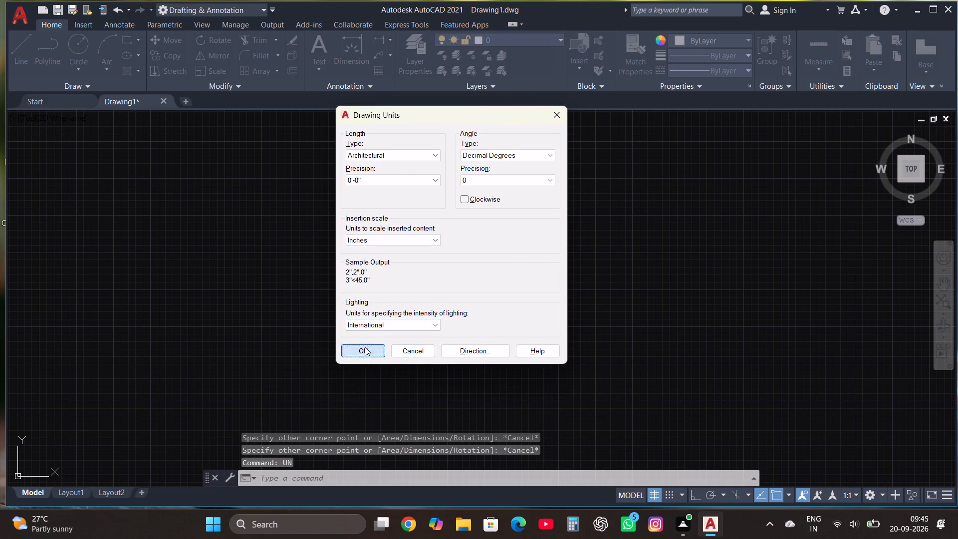
Draw the outer wall rectangle 32'2" wide by 18' high.
click(124, 37)
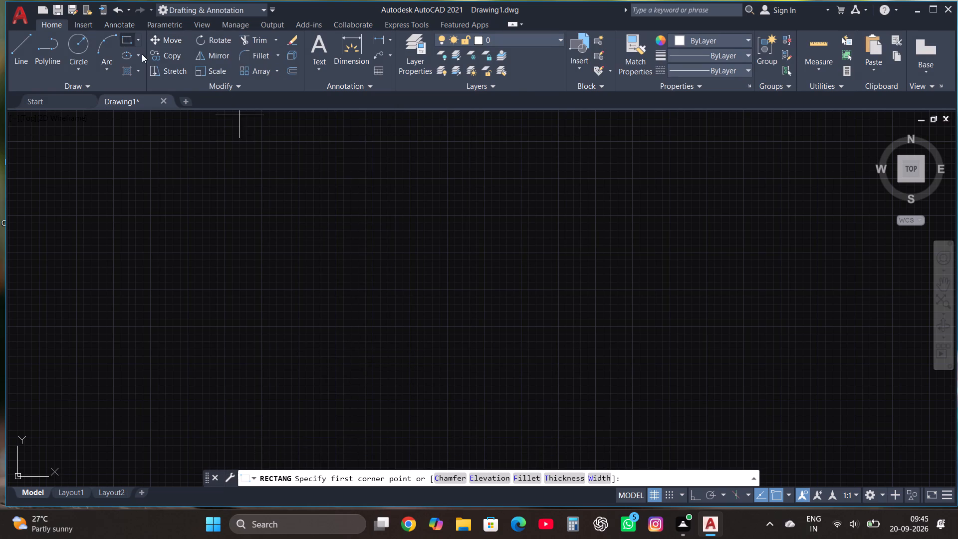
click(281, 202)
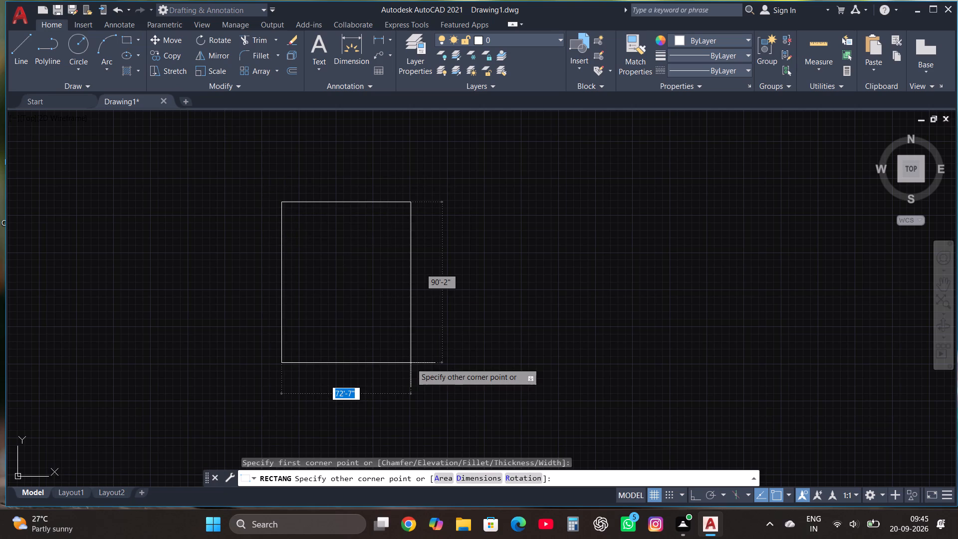
text(32)
text('2")
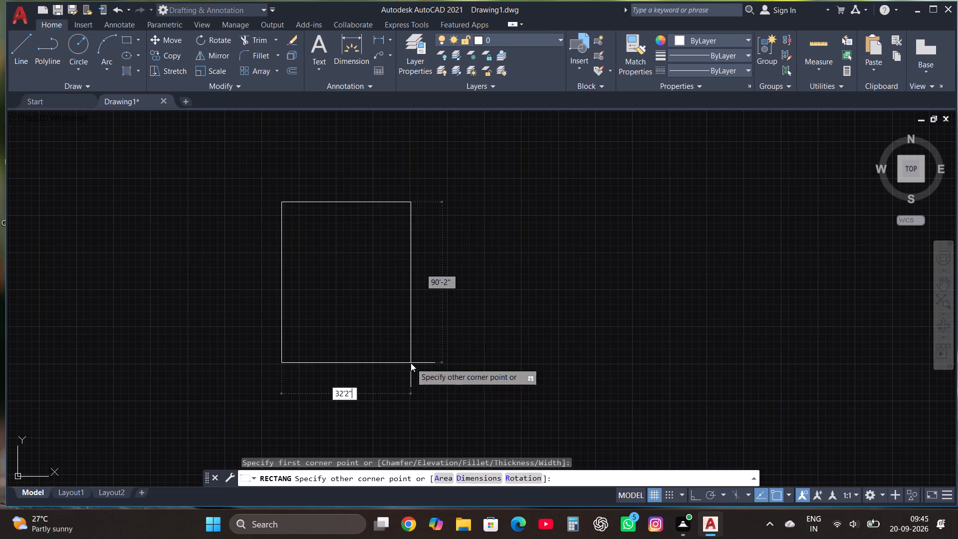
key(comma)
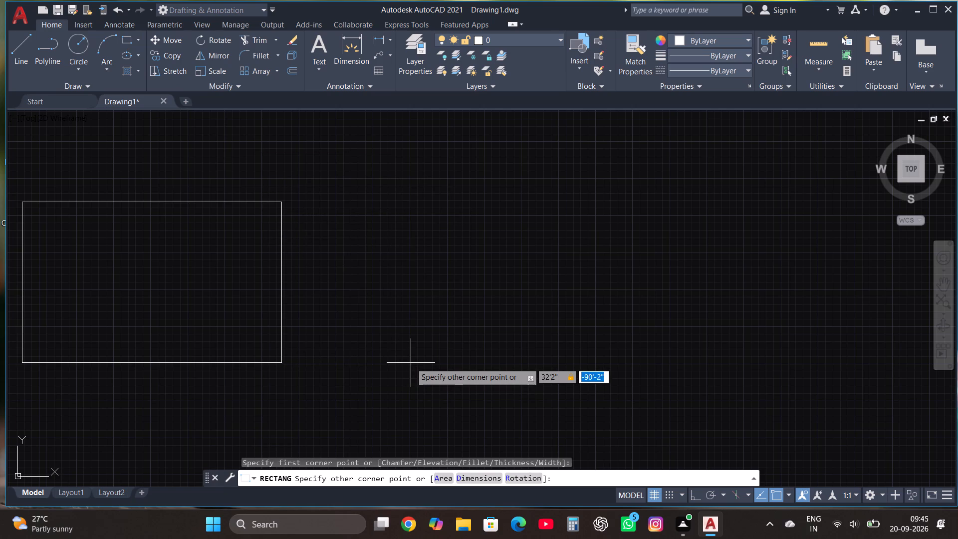
text(18')
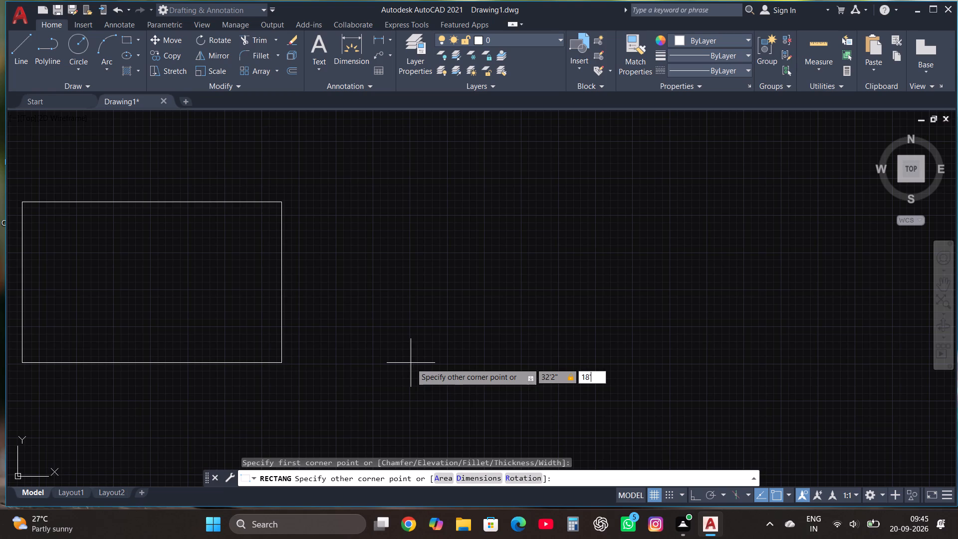
key(Return)
Offset the outer rectangle 9" inward to form the exterior wall thickness.
scroll(411, 363, down, 5)
scroll(411, 363, up, 3)
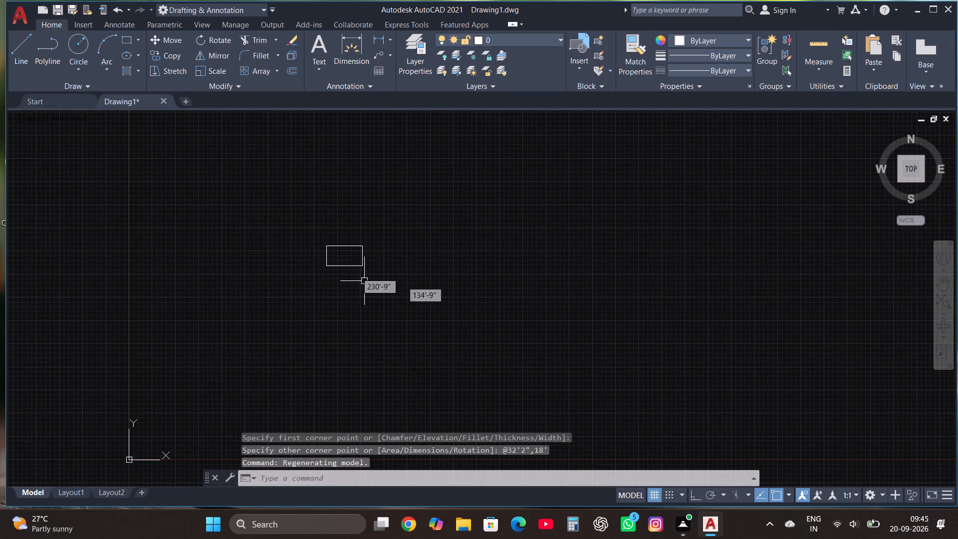
scroll(341, 254, up, 3)
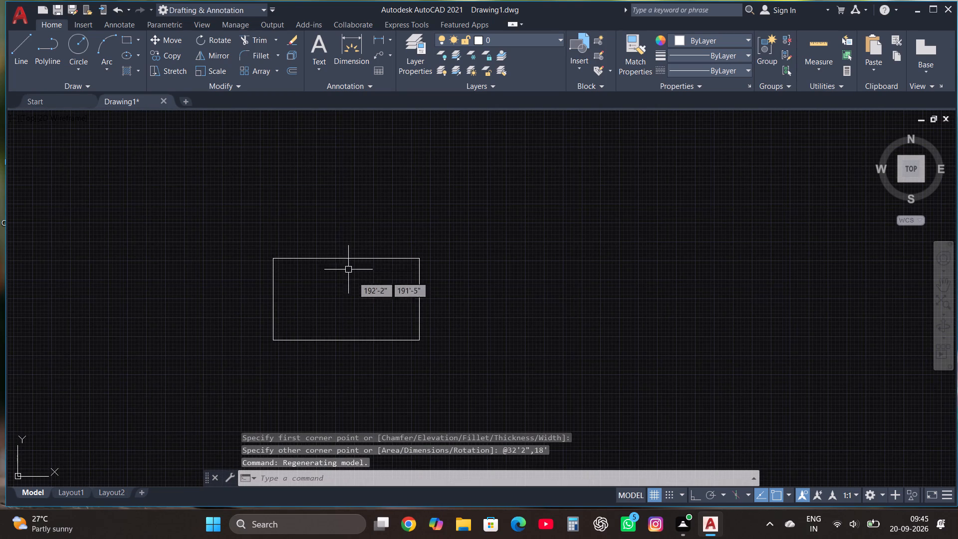
scroll(354, 294, up, 1)
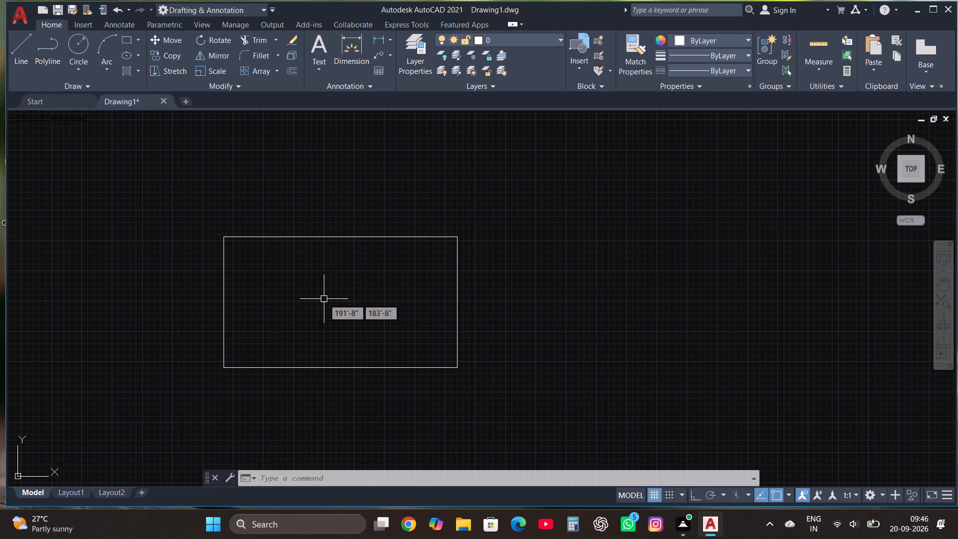
scroll(441, 232, up, 1)
click(93, 278)
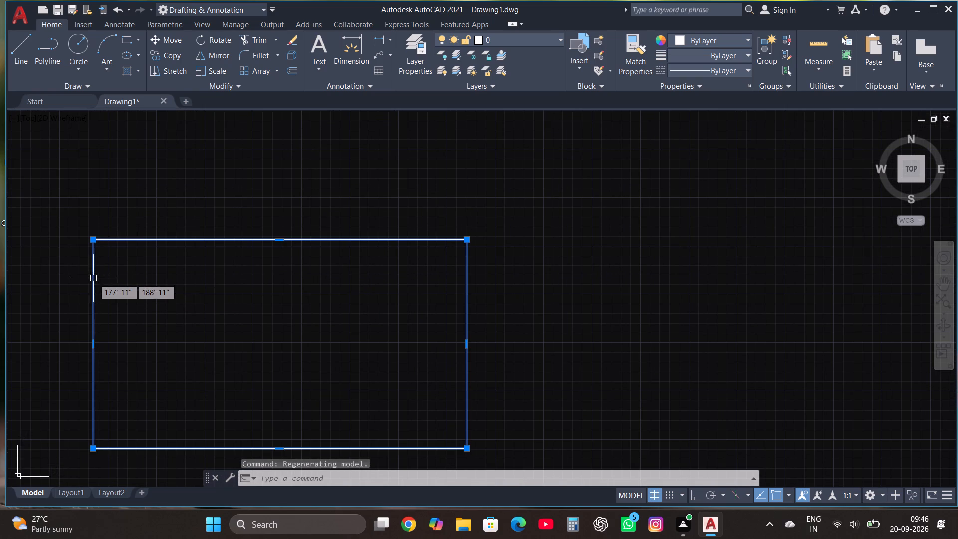
click(294, 68)
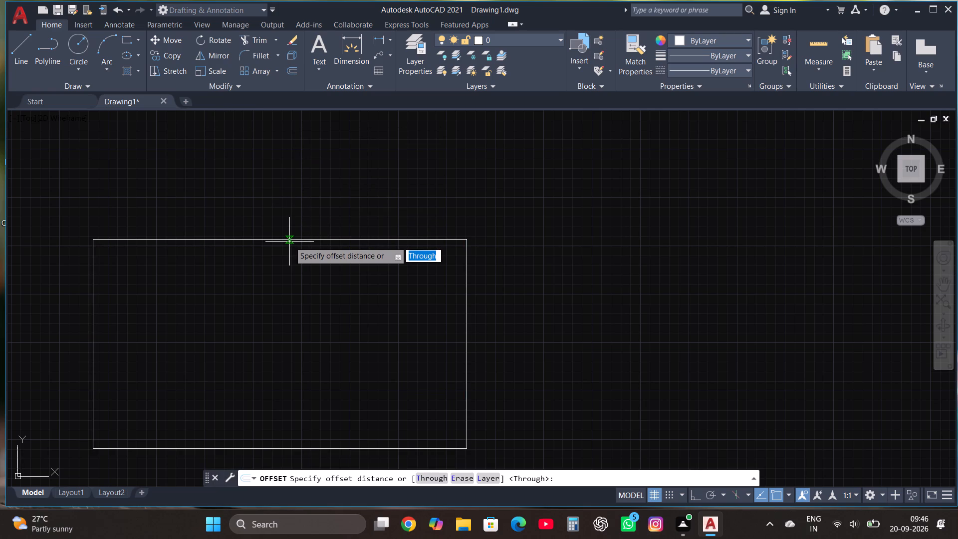
click(289, 242)
click(289, 252)
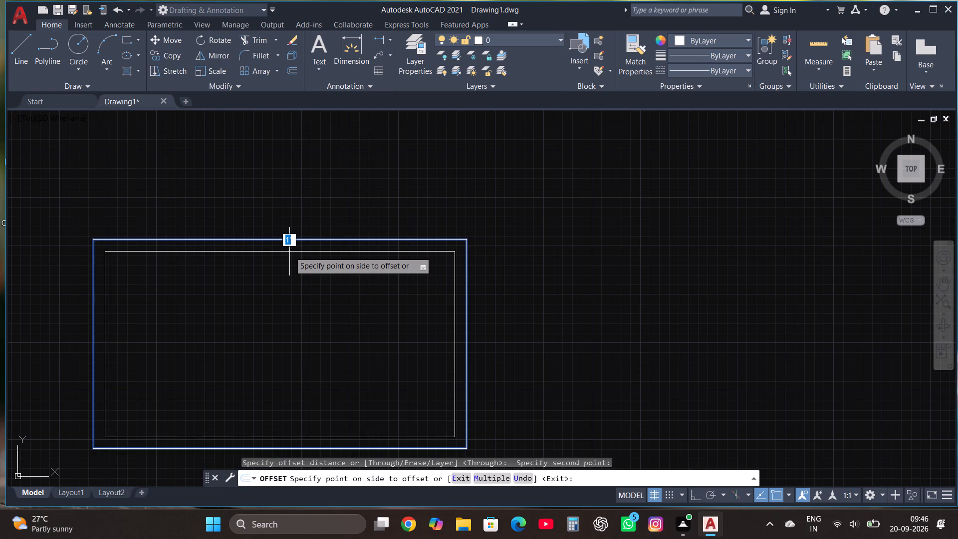
text(9")
key(Return)
key(Escape)
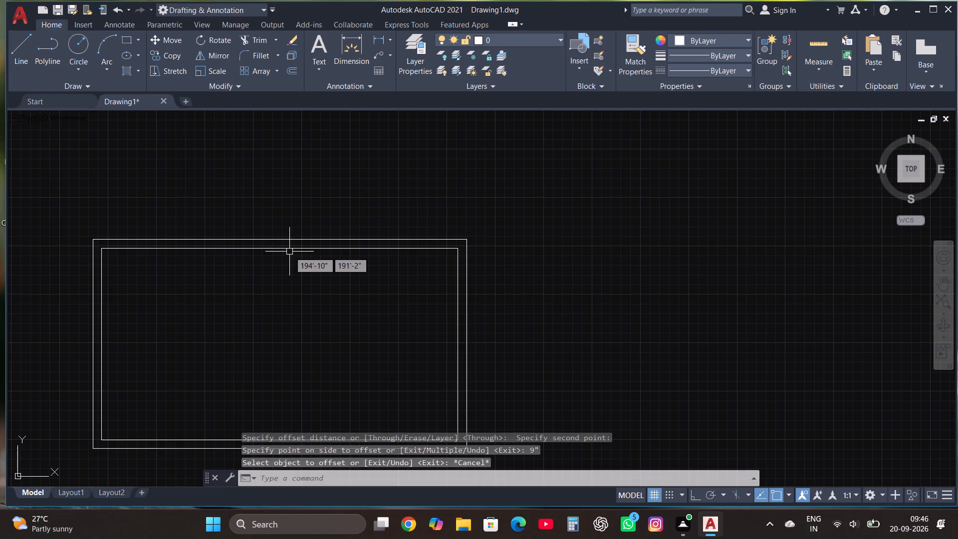
With Ortho on, draw a 13' by 11' room outline from the inner wall's upper-right corner using the Line tool.
click(17, 43)
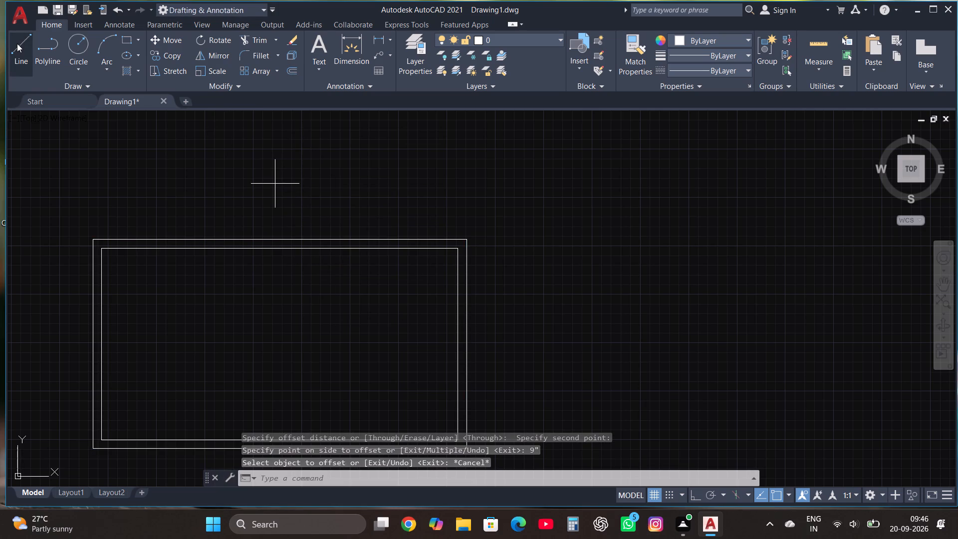
scroll(392, 247, up, 1)
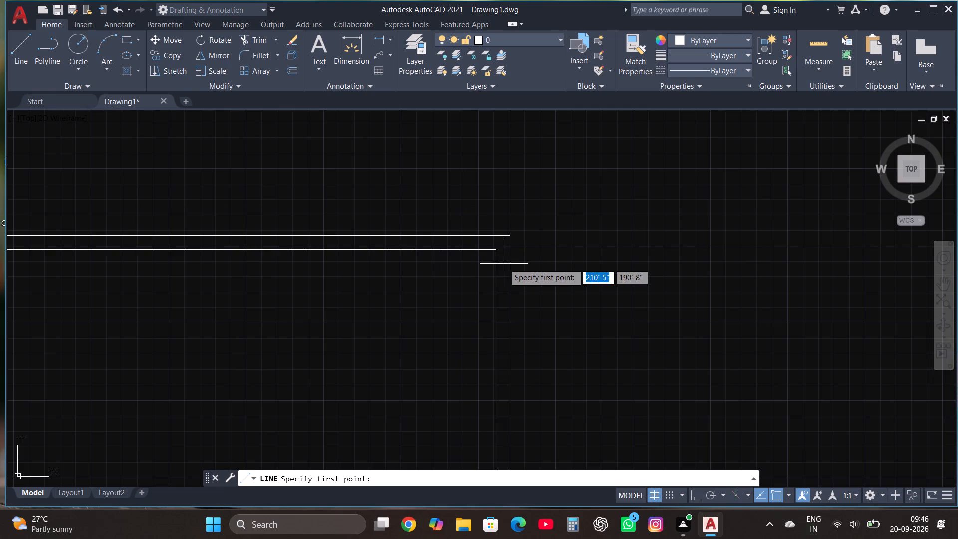
click(496, 252)
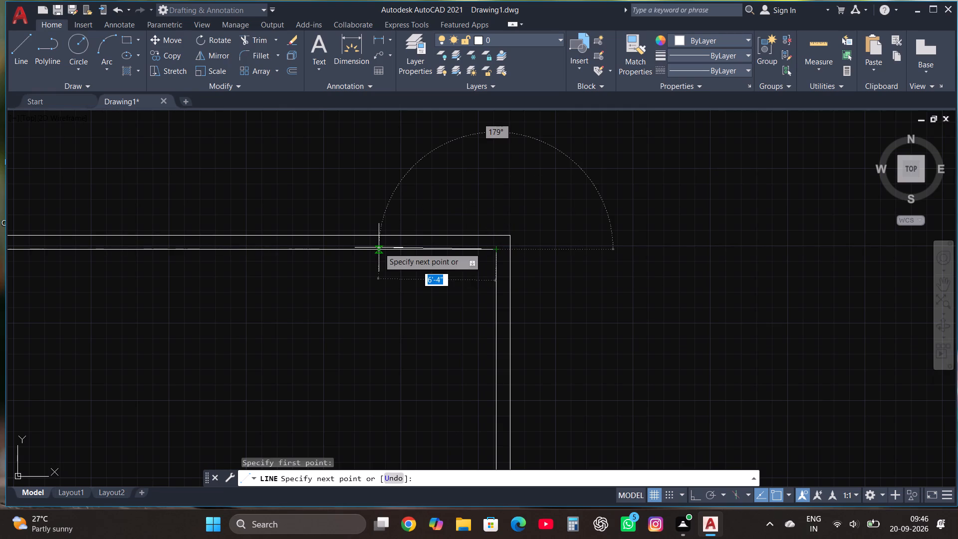
key(F8)
text(13')
key(Return)
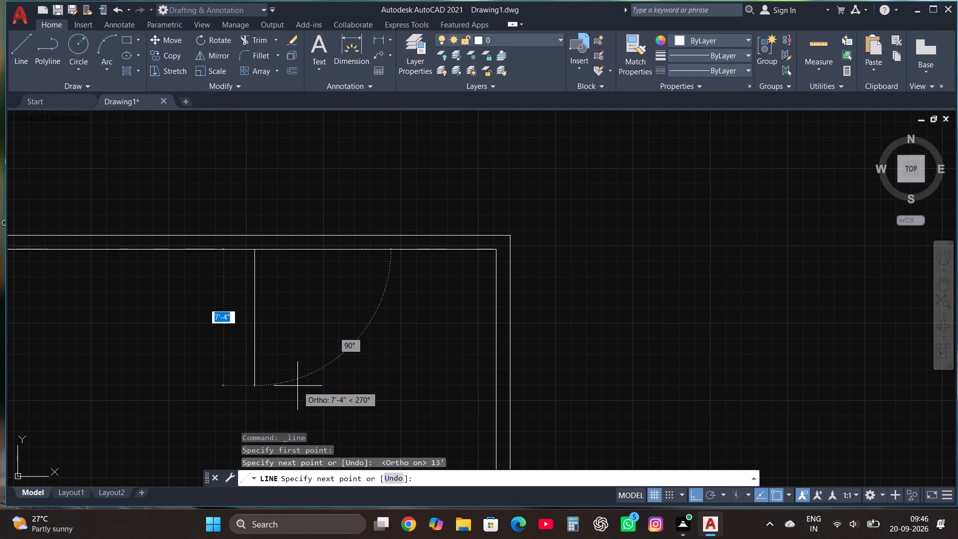
text(11')
key(Return)
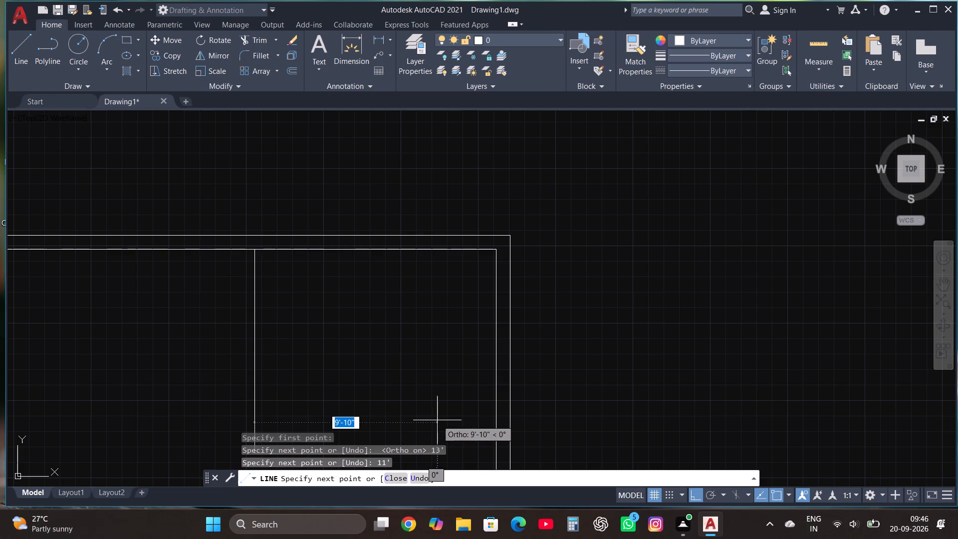
text(13')
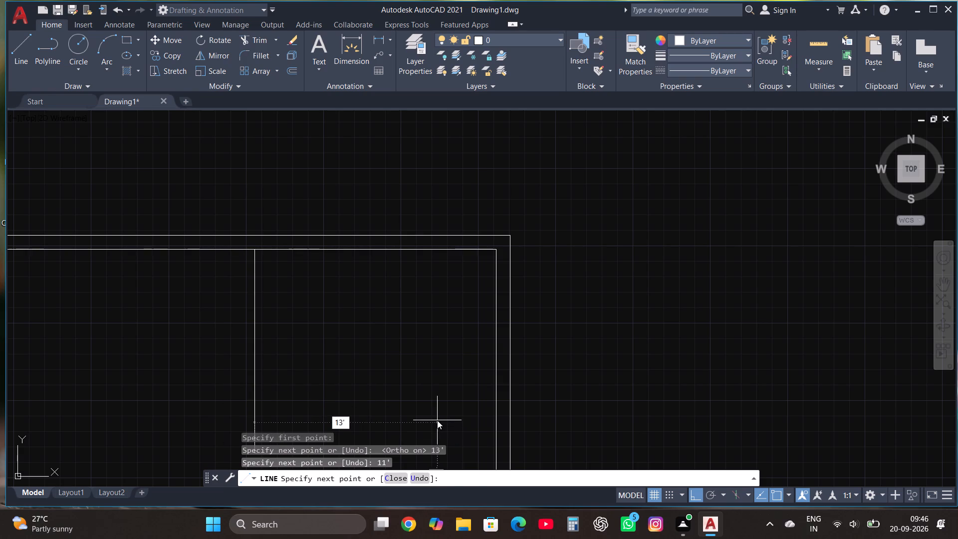
key(Return)
key(Escape)
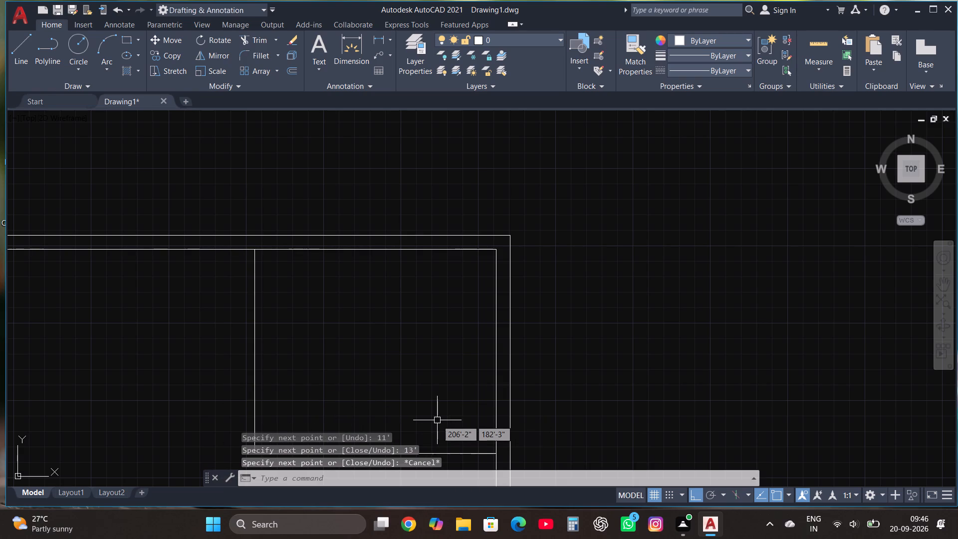
Offset the room's bottom and left lines outward by 4.5" to form the partition walls.
scroll(441, 341, down, 1)
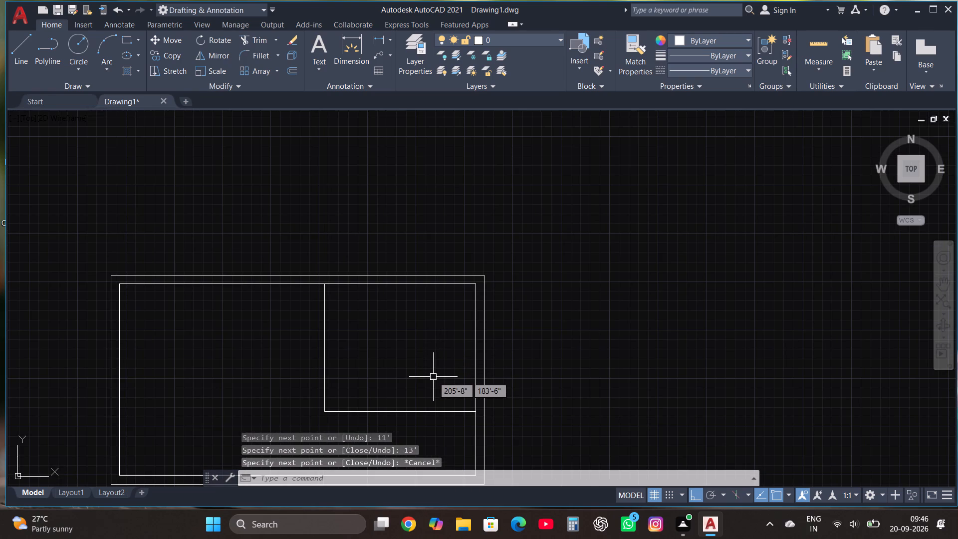
scroll(433, 377, down, 1)
scroll(422, 393, up, 1)
drag(380, 417, 356, 397)
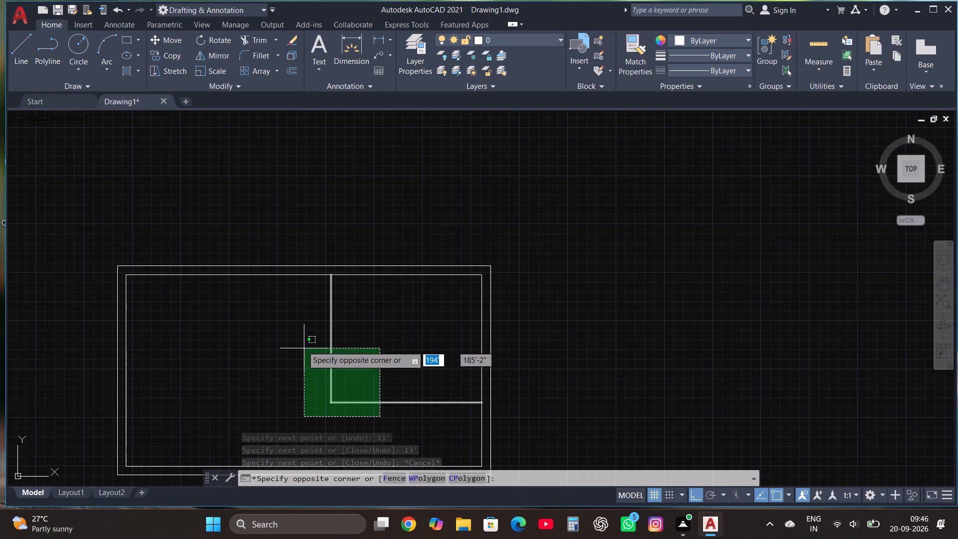
click(293, 335)
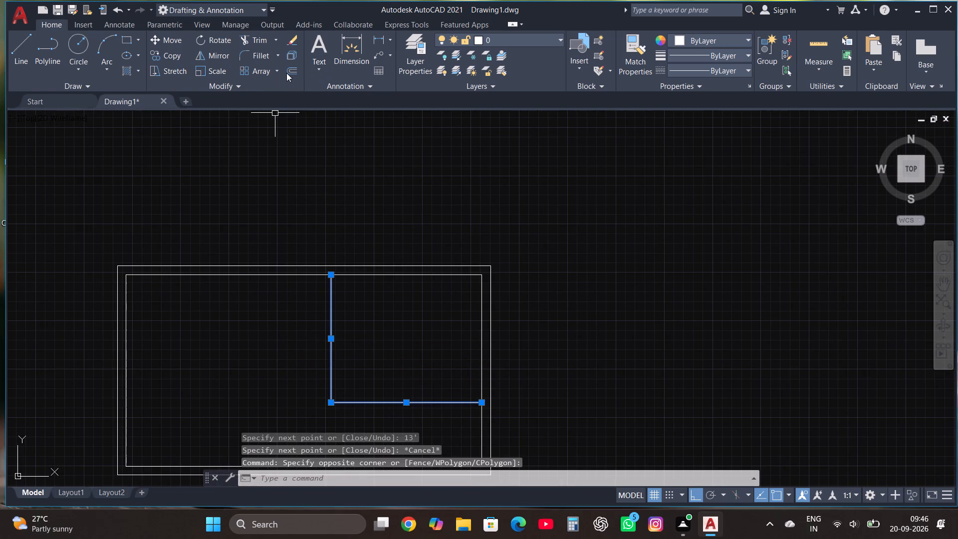
click(286, 73)
scroll(373, 182, down, 2)
scroll(365, 256, up, 2)
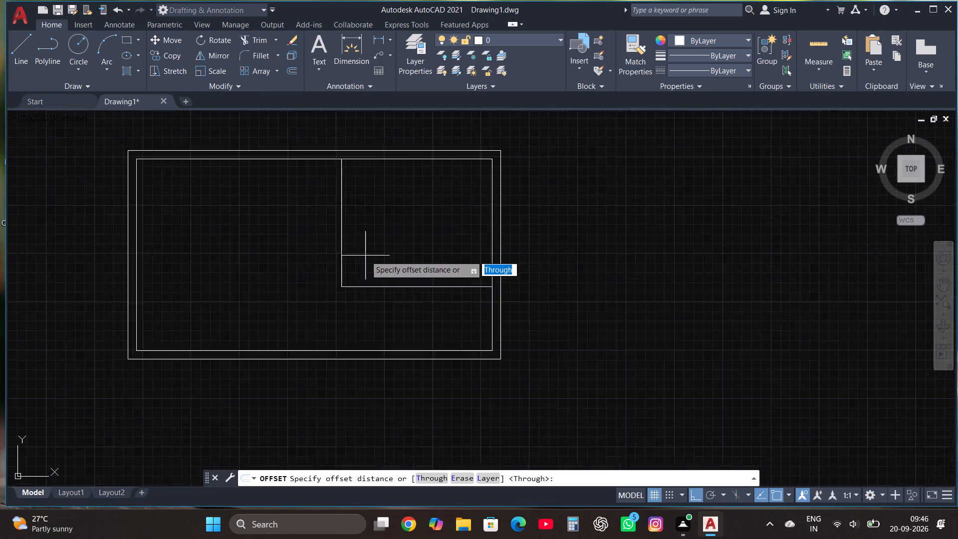
scroll(365, 256, up, 1)
click(347, 304)
click(349, 310)
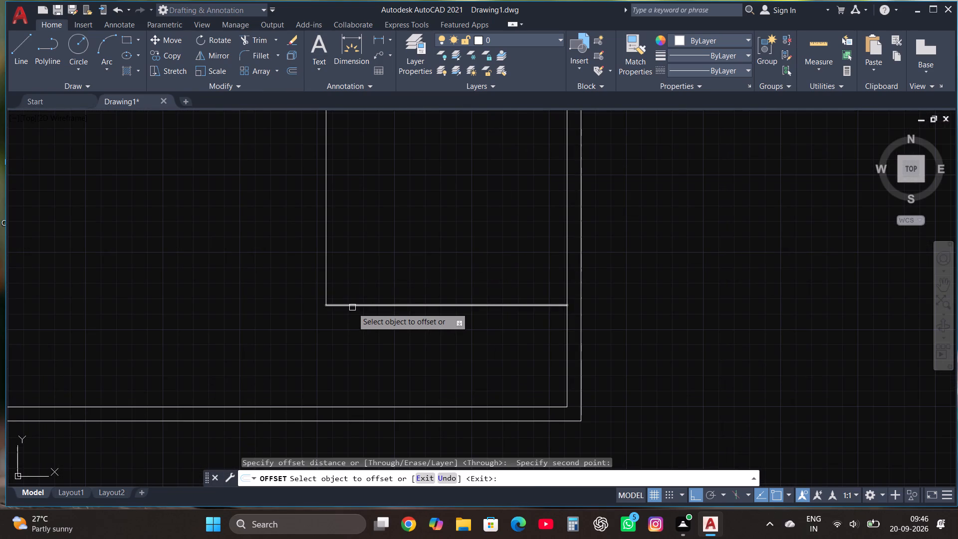
click(352, 307)
text(4.5")
key(Return)
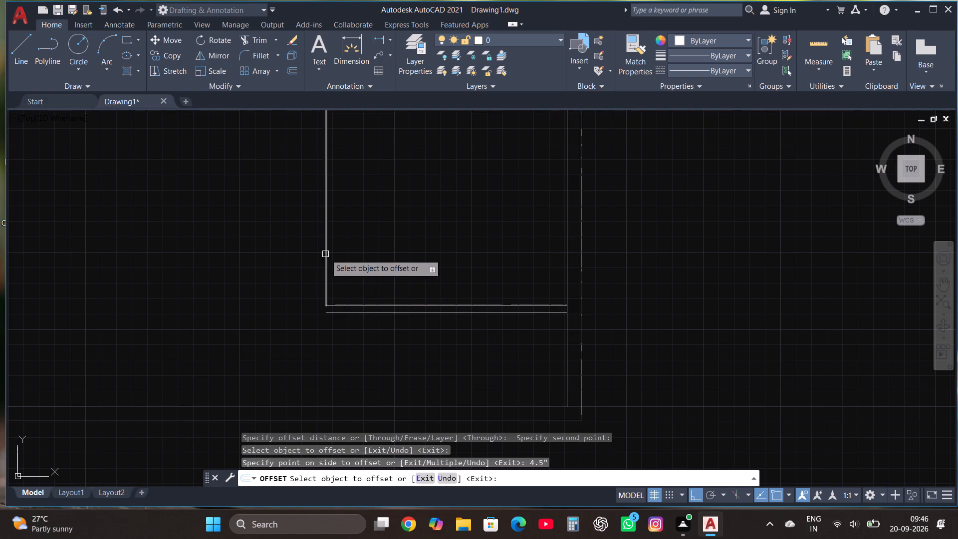
click(325, 253)
text(4.5")
key(Return)
key(Escape)
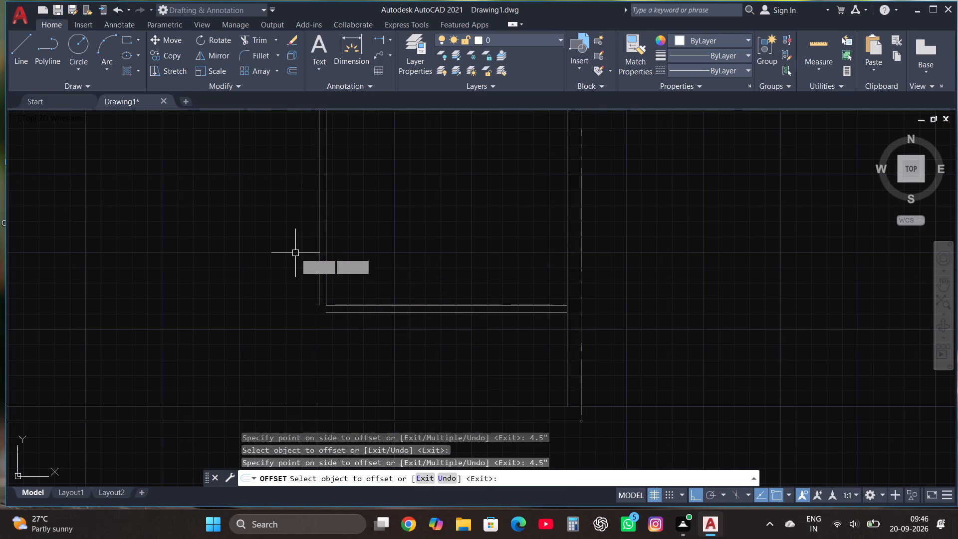
Fillet the two outer partition lines so they meet at the room's lower-left corner.
click(251, 53)
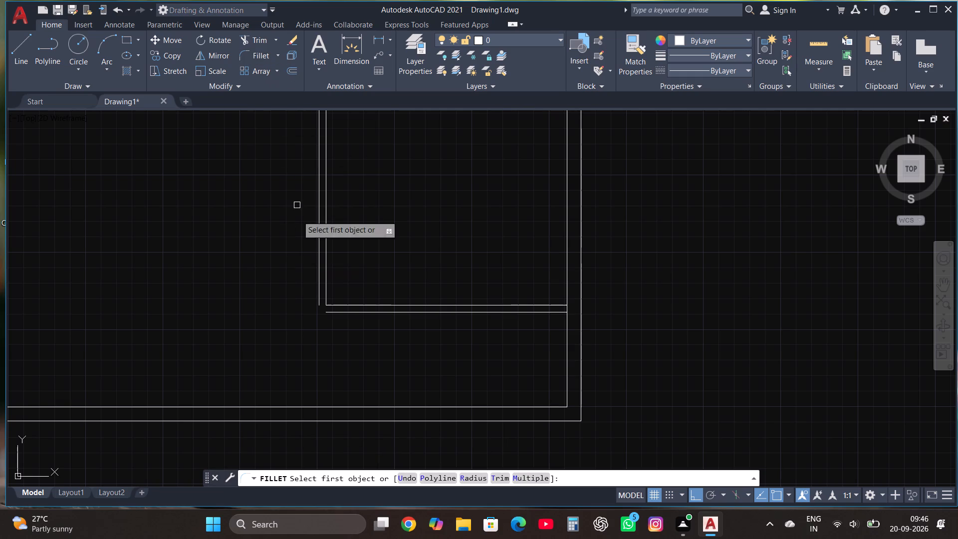
click(318, 301)
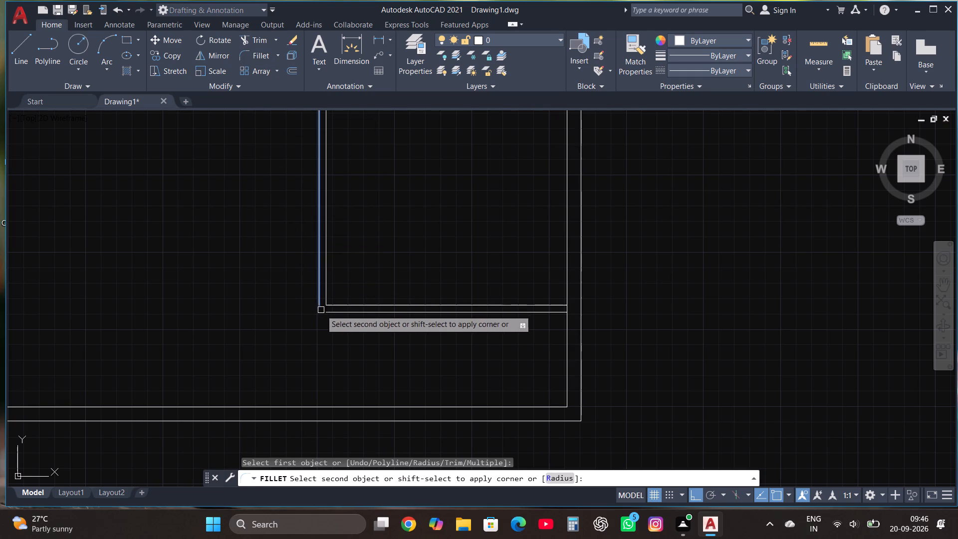
click(327, 311)
Draw a 6' wide by 10' deep room outline below the partition, starting where it meets the inner right wall.
scroll(349, 366, down, 1)
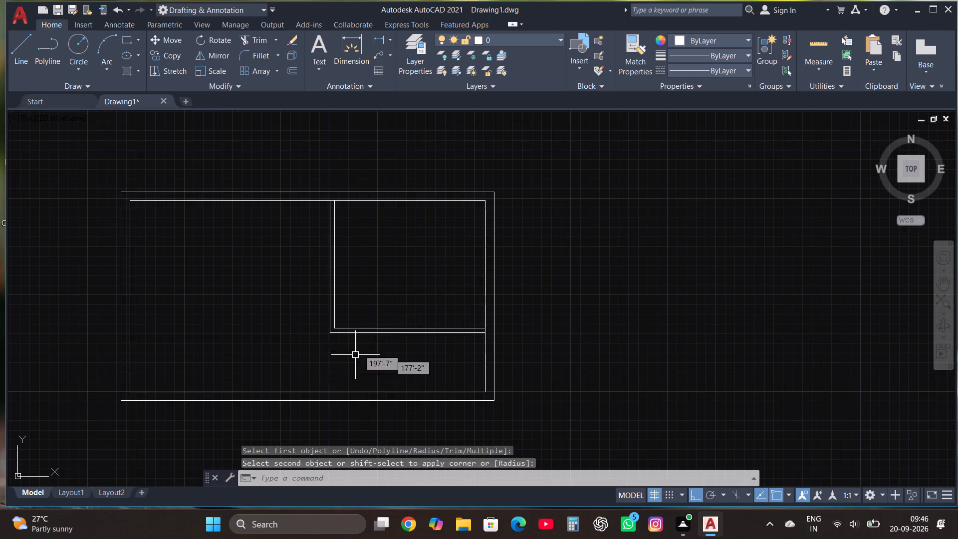
scroll(419, 231, down, 1)
scroll(427, 322, up, 2)
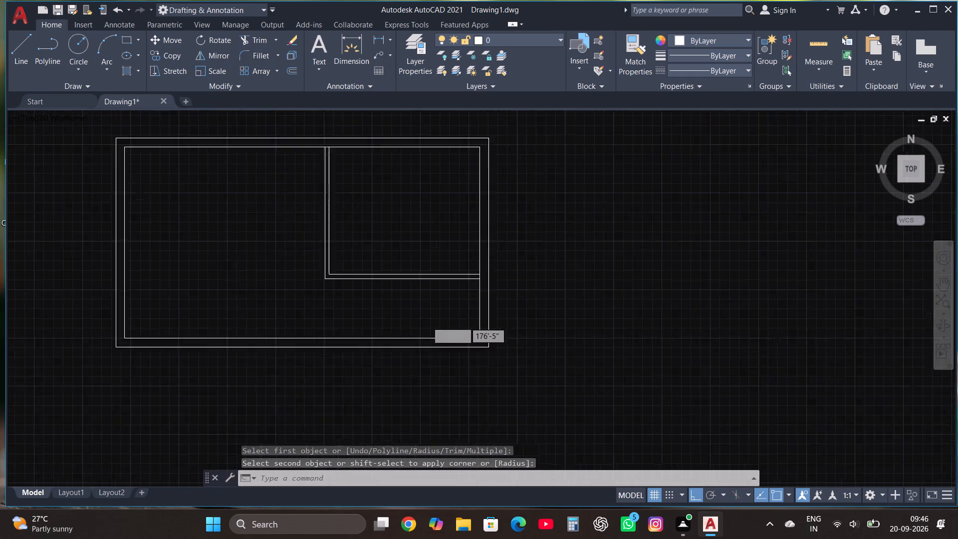
click(28, 46)
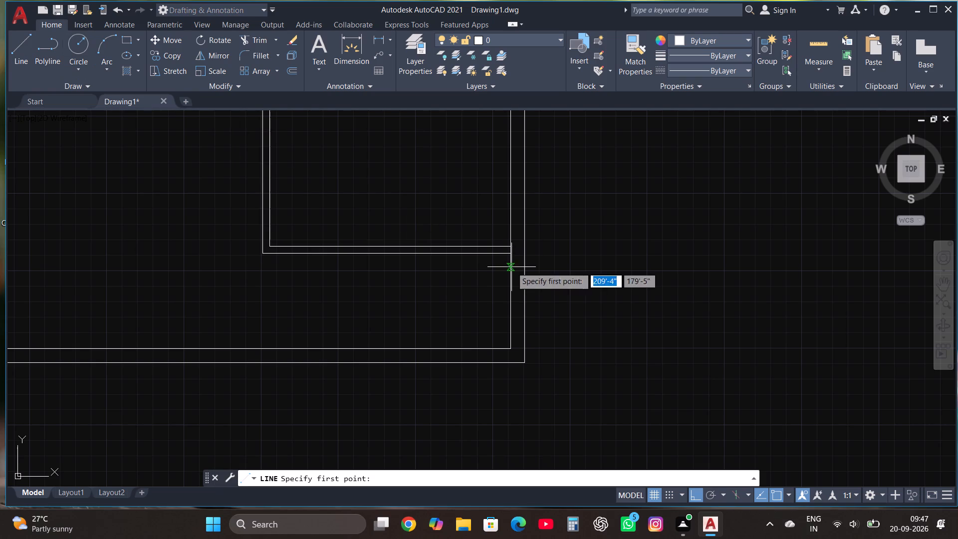
click(511, 255)
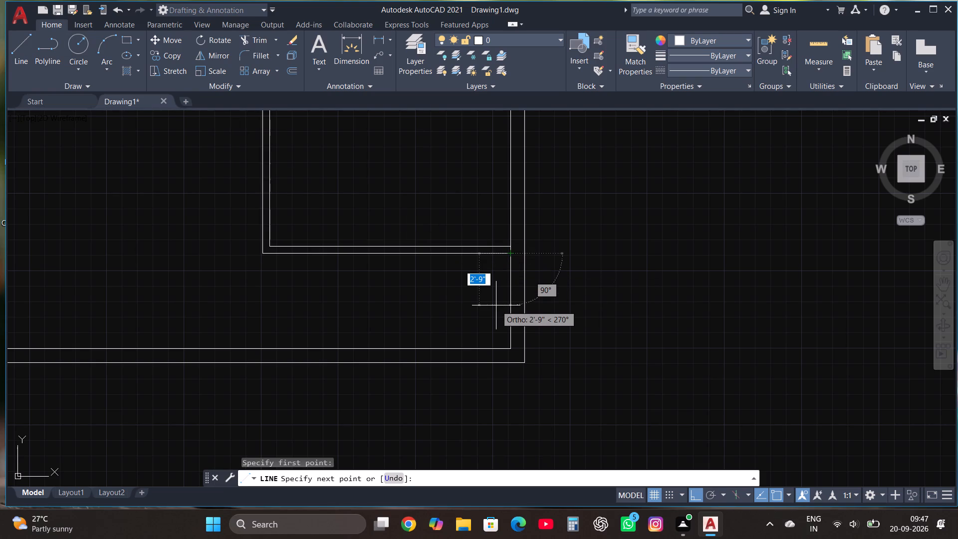
text(10')
key(Return)
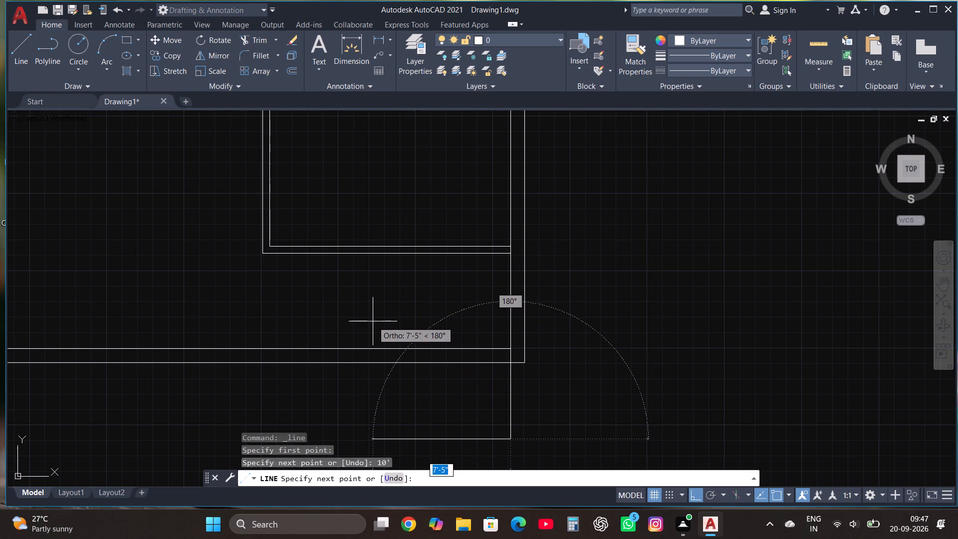
text(6')
key(Return)
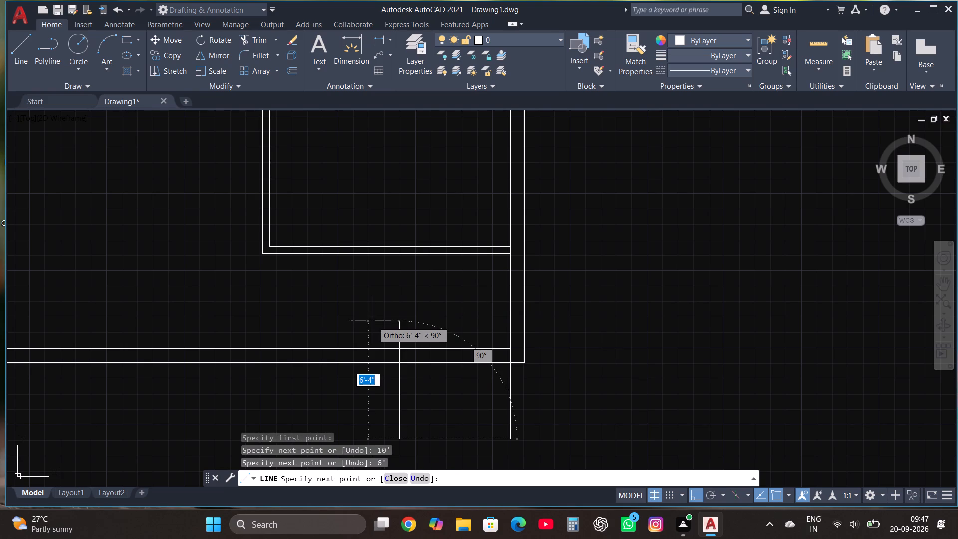
text(10')
key(Return)
key(Escape)
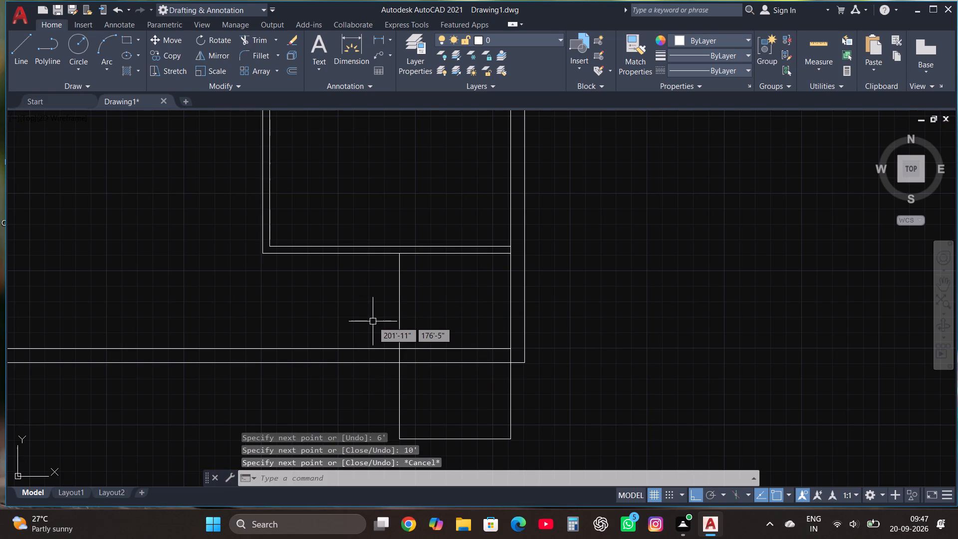
Trim away the two bottom exterior wall lines where they cross the 6' by 10' room.
scroll(373, 321, down, 1)
scroll(359, 377, up, 1)
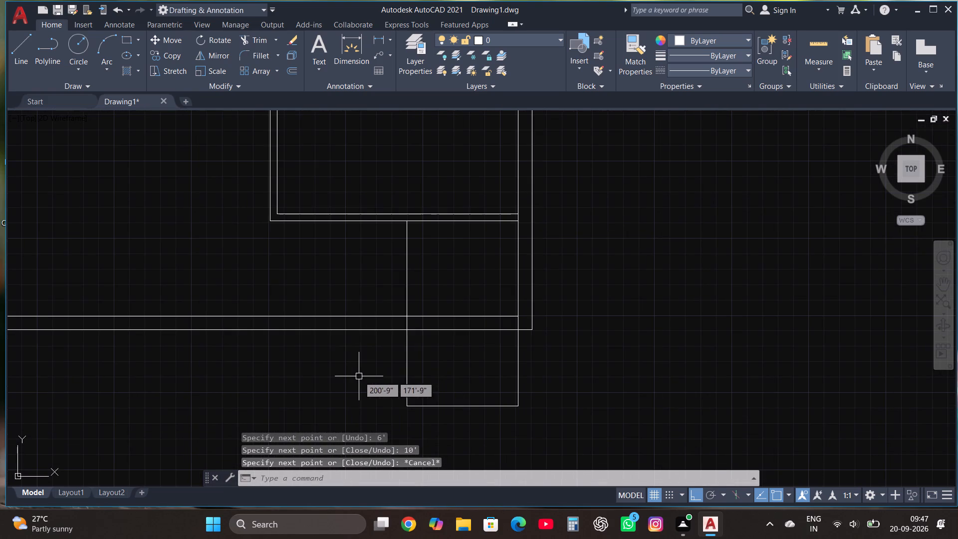
click(255, 43)
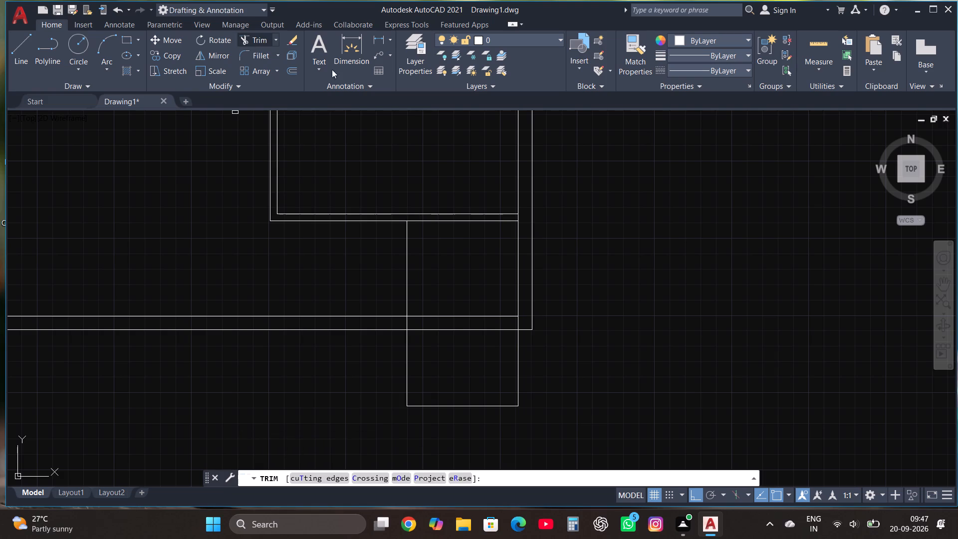
click(429, 276)
click(435, 351)
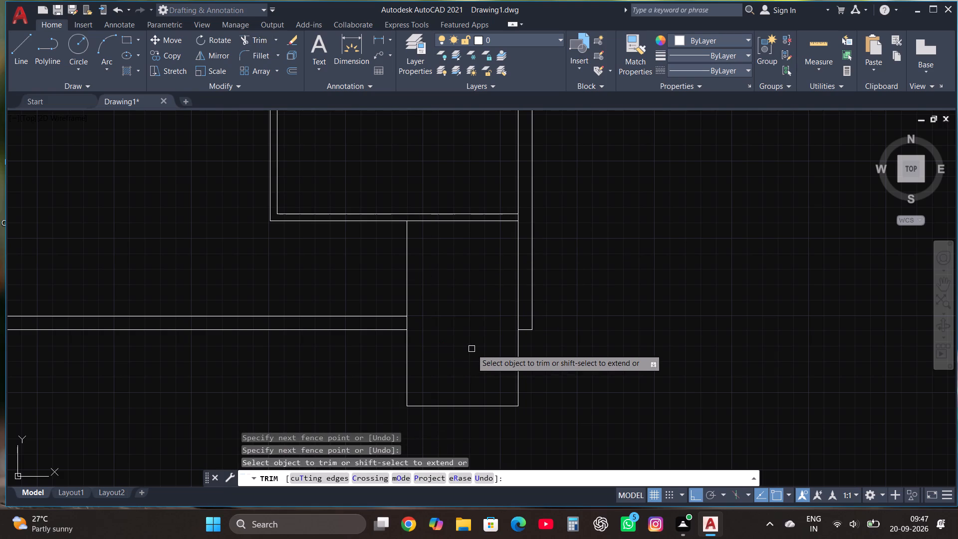
key(Escape)
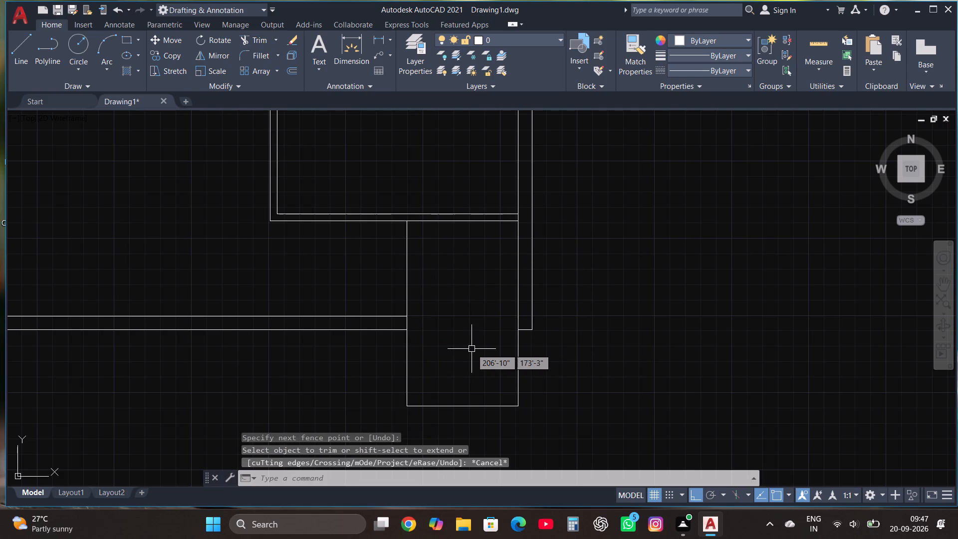
Offset the 6' by 10' room's left line outward by 4.5", its right line by 9" and its bottom line by 4.5".
click(408, 252)
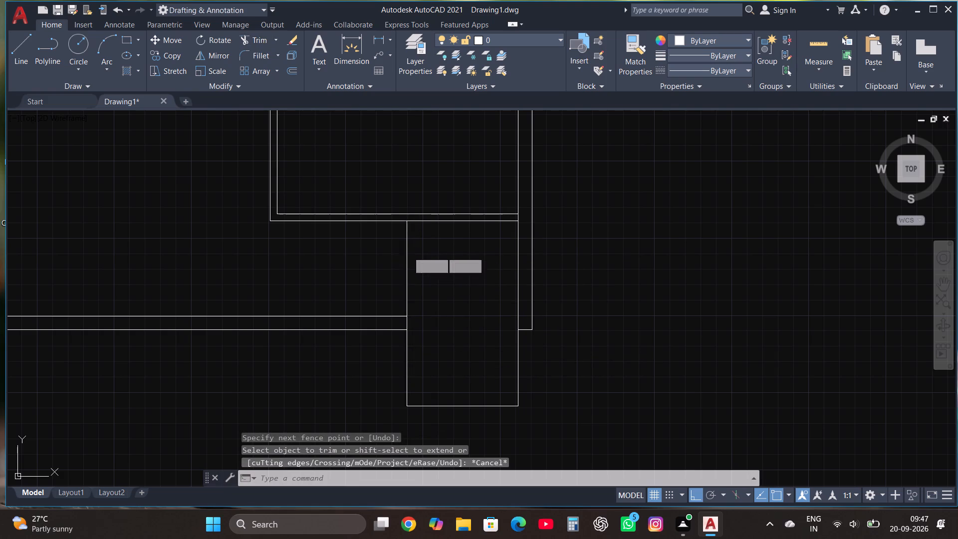
click(296, 71)
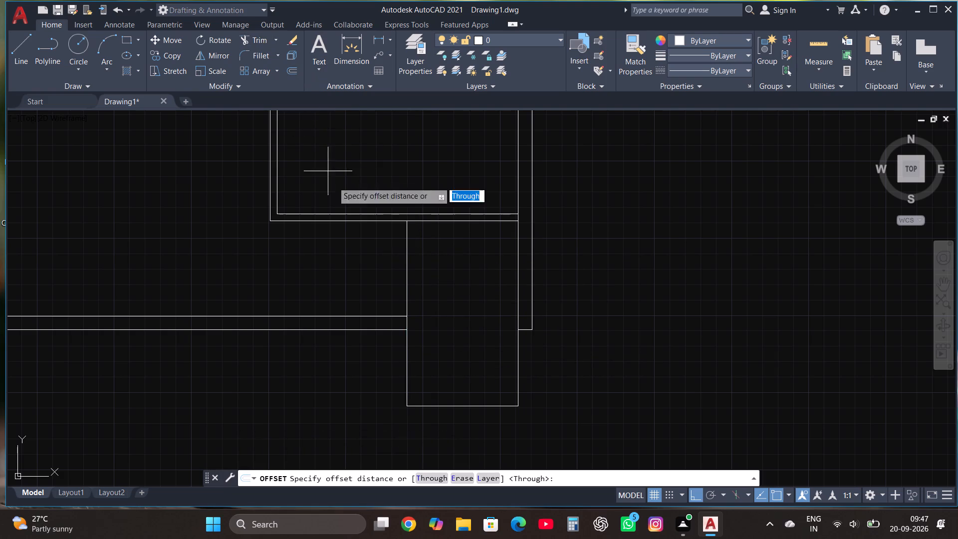
drag(405, 299, 394, 299)
click(390, 299)
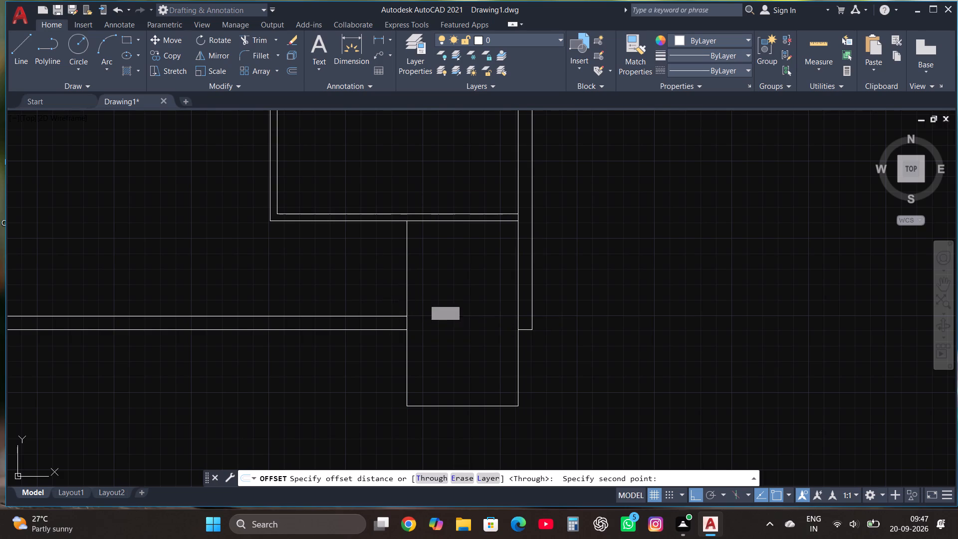
text(4.5")
key(Return)
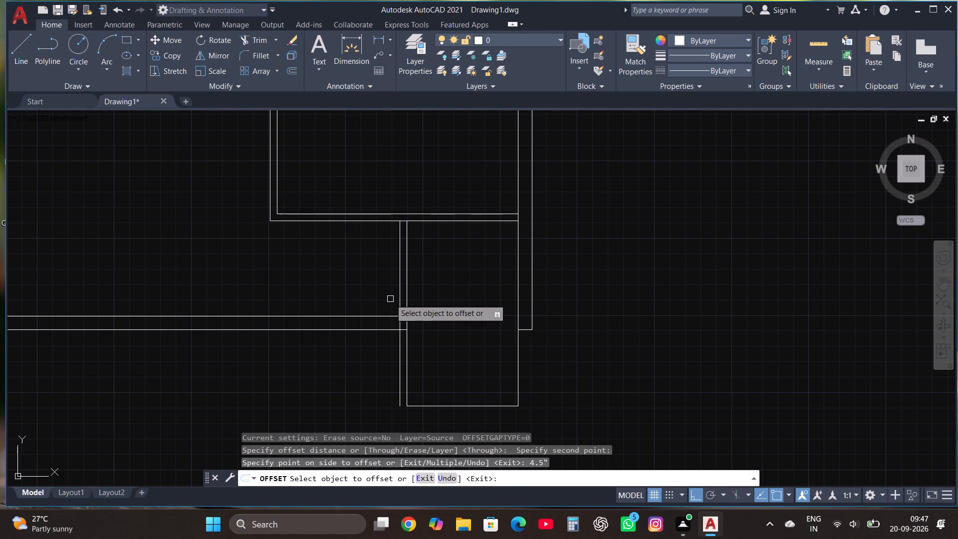
click(519, 363)
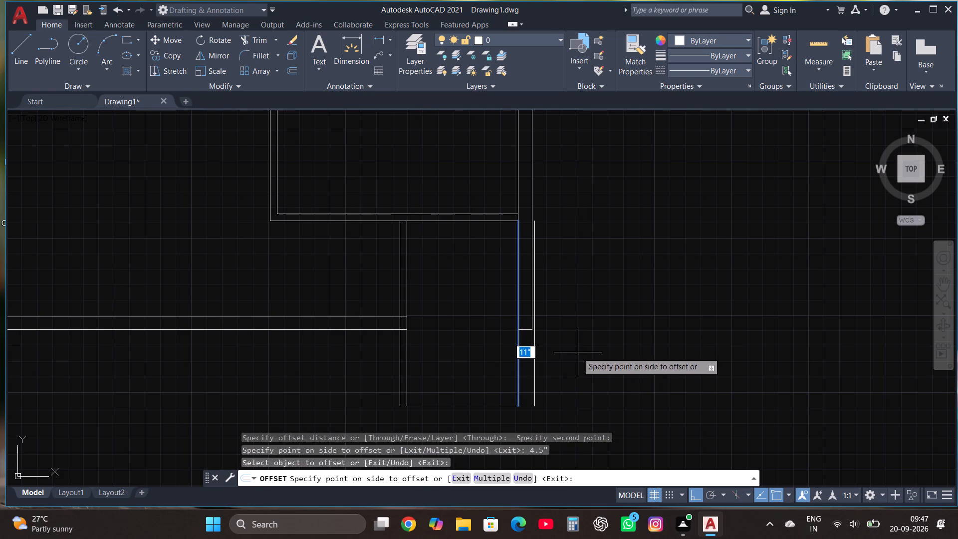
text(9")
key(Return)
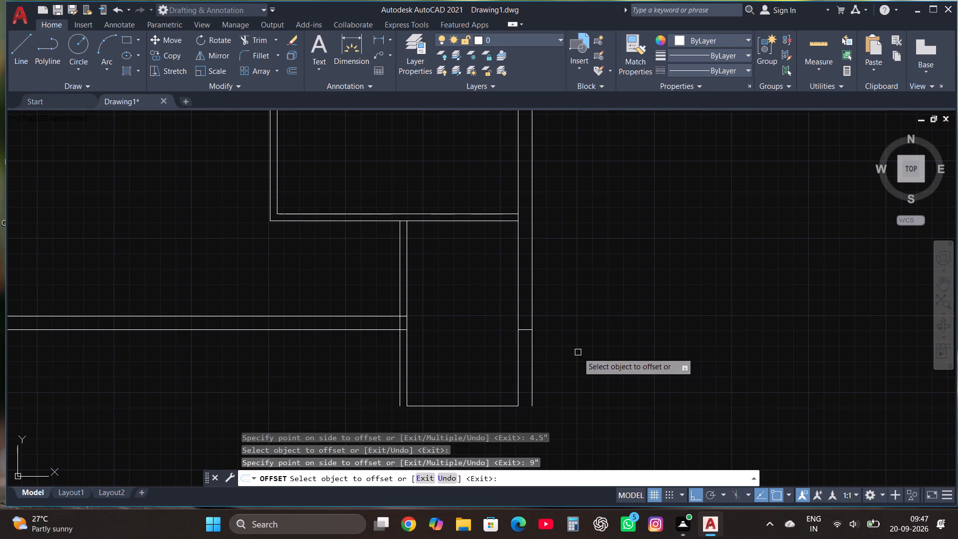
click(481, 407)
text(4.5")
key(Return)
key(Escape)
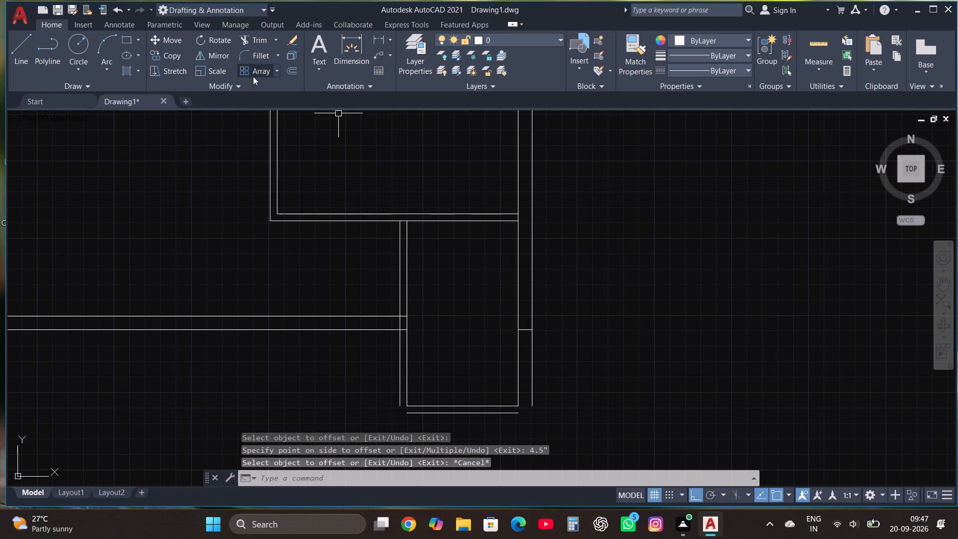
Fillet the offset wall lines so they meet at the small room's lower-left and lower-right outer corners.
click(260, 52)
click(396, 393)
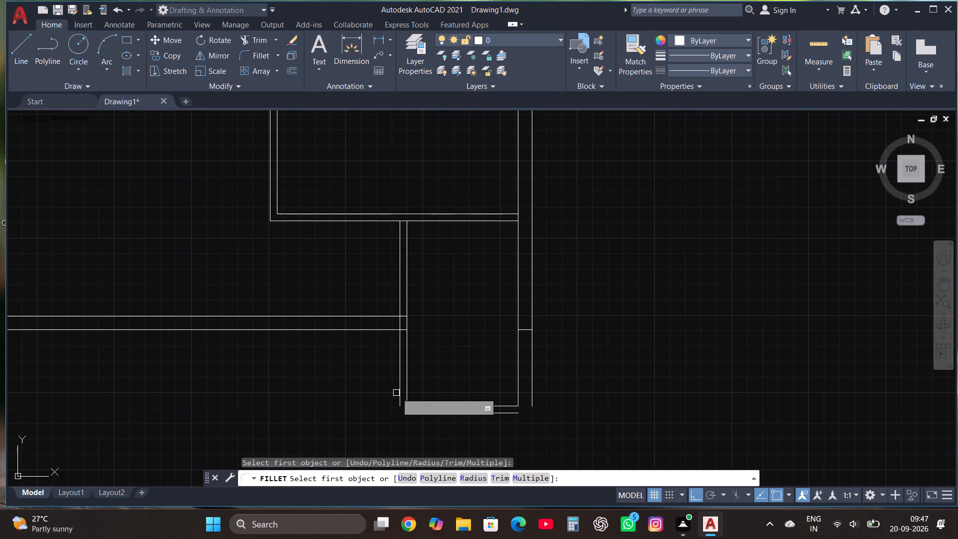
click(402, 394)
click(412, 414)
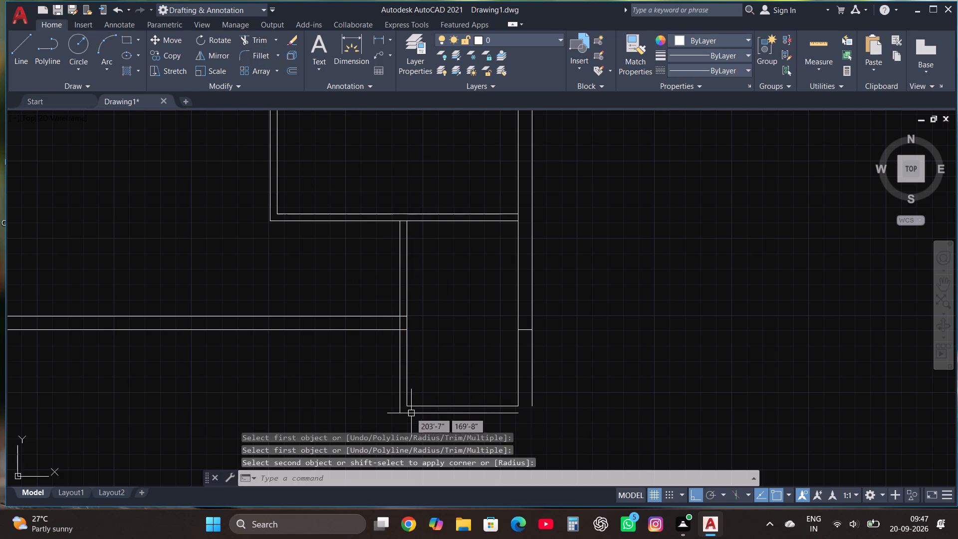
click(256, 58)
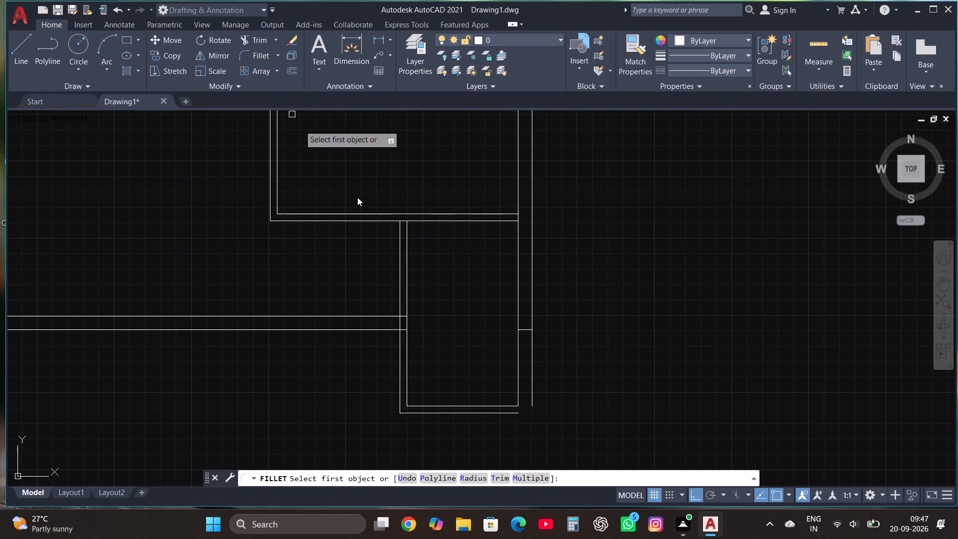
click(532, 387)
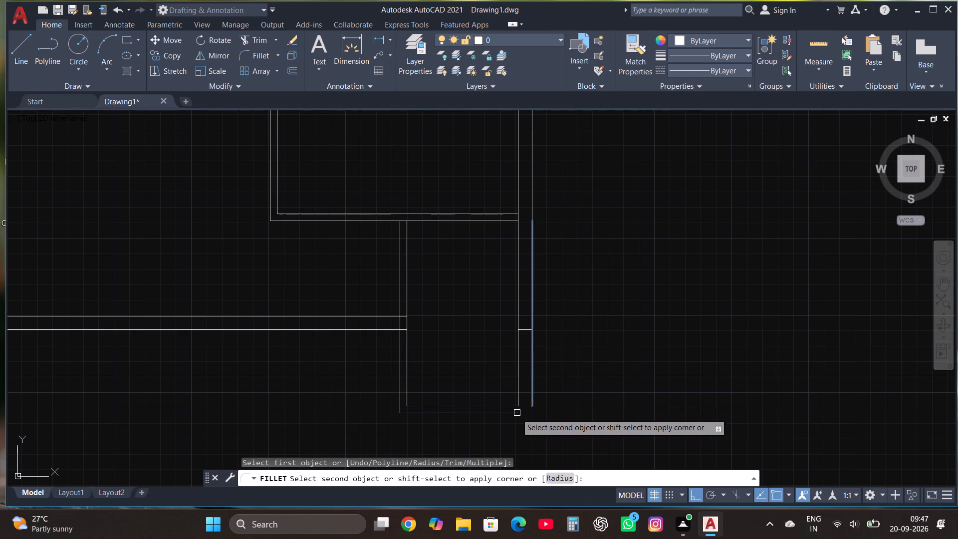
click(516, 413)
scroll(546, 332, down, 1)
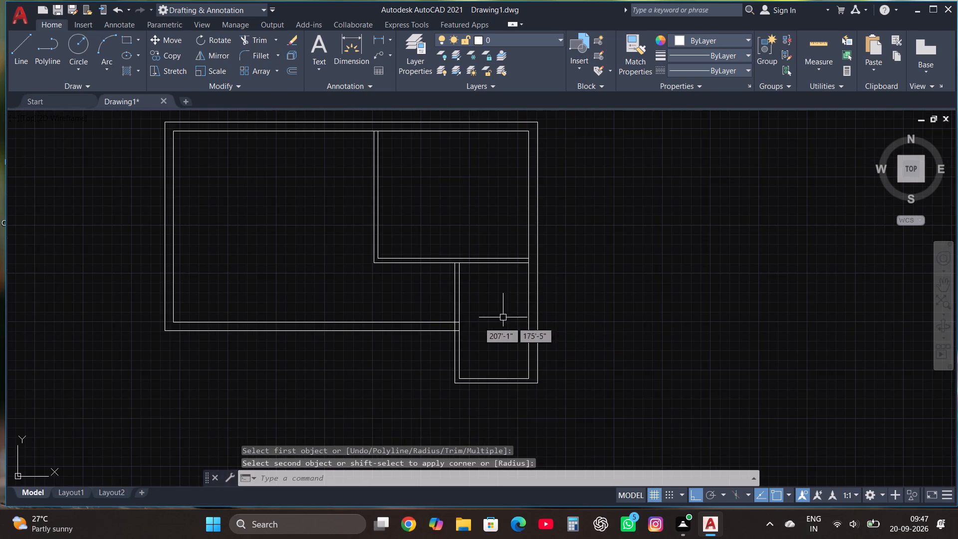
Trim the overlapping lines where the bottom exterior wall meets the small room's left wall to open the junction.
scroll(461, 328, up, 5)
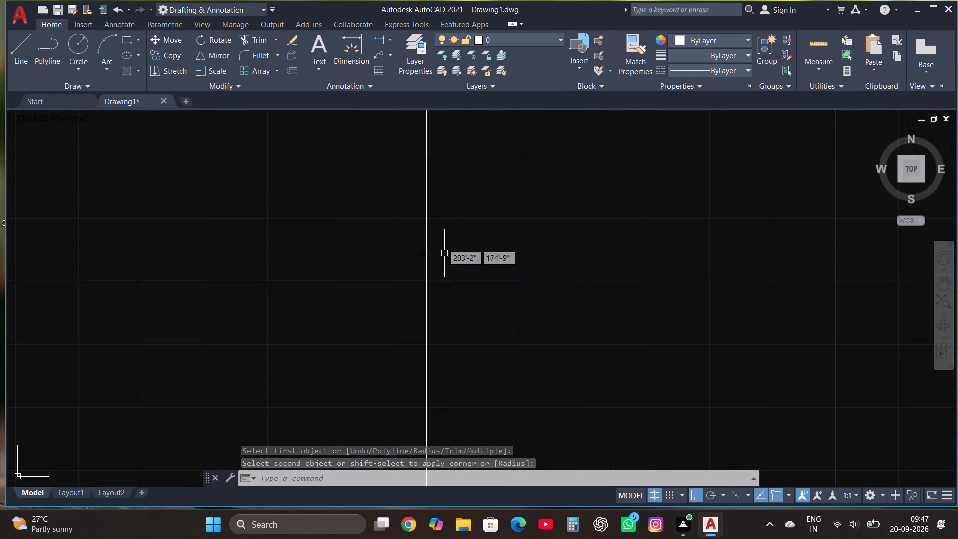
click(247, 39)
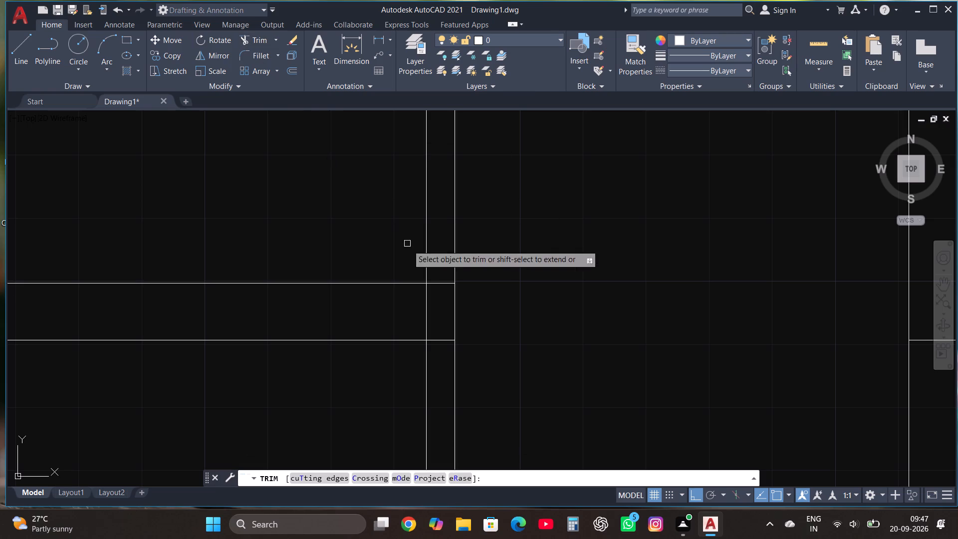
click(438, 278)
click(443, 357)
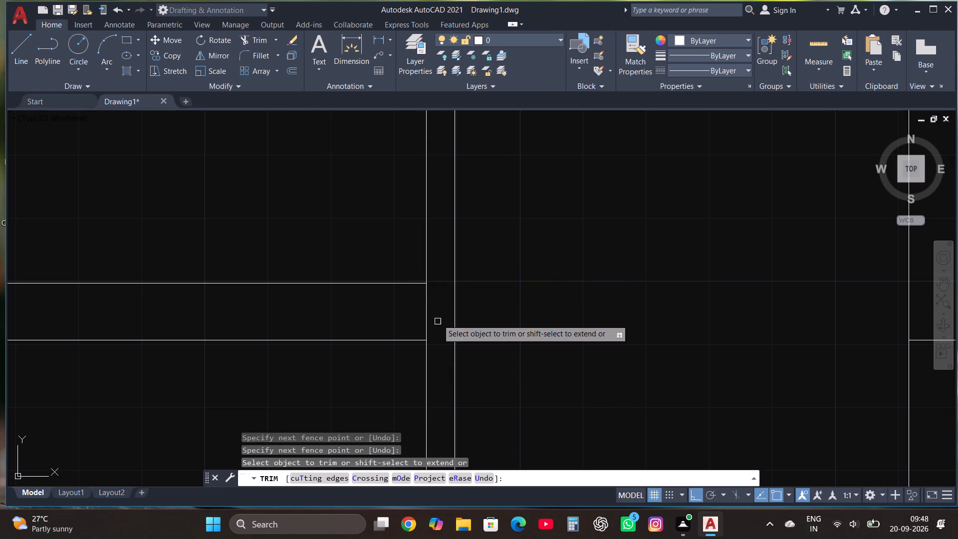
click(427, 310)
Trim off the leftover short horizontal line inside the small room's right wall.
scroll(427, 310, down, 3)
scroll(595, 354, up, 2)
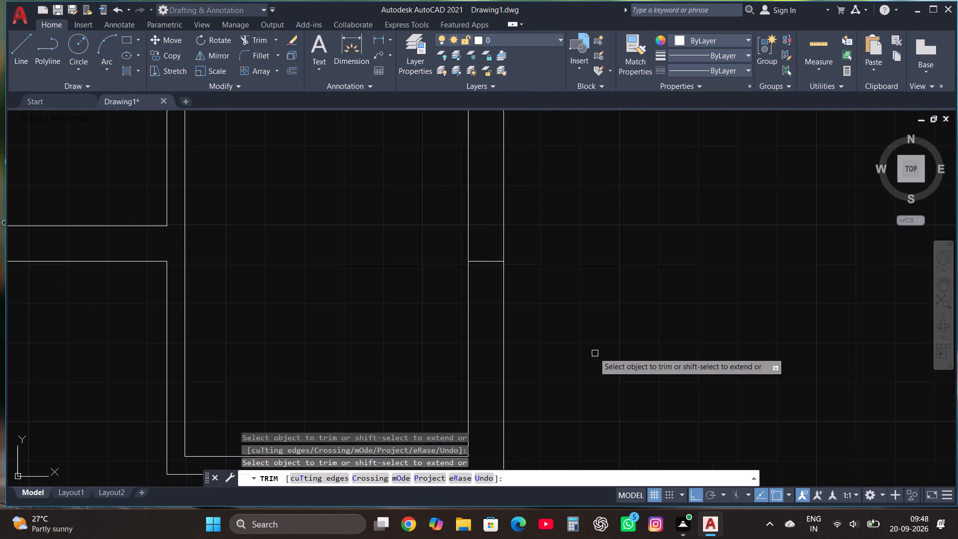
click(493, 246)
click(493, 318)
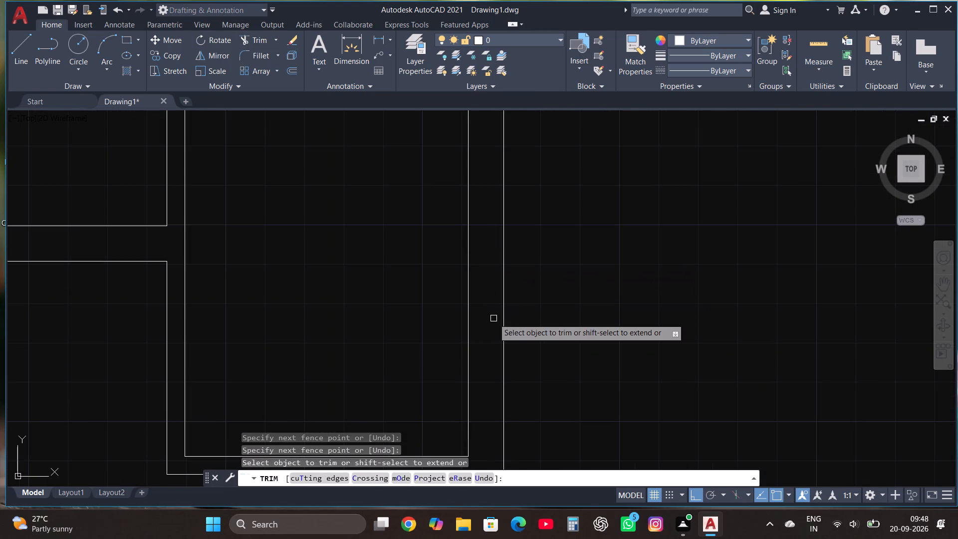
key(Escape)
Draw a 5'10" line straight down from the small room's outer bottom wall, aligned with its inner right wall line.
scroll(493, 318, down, 3)
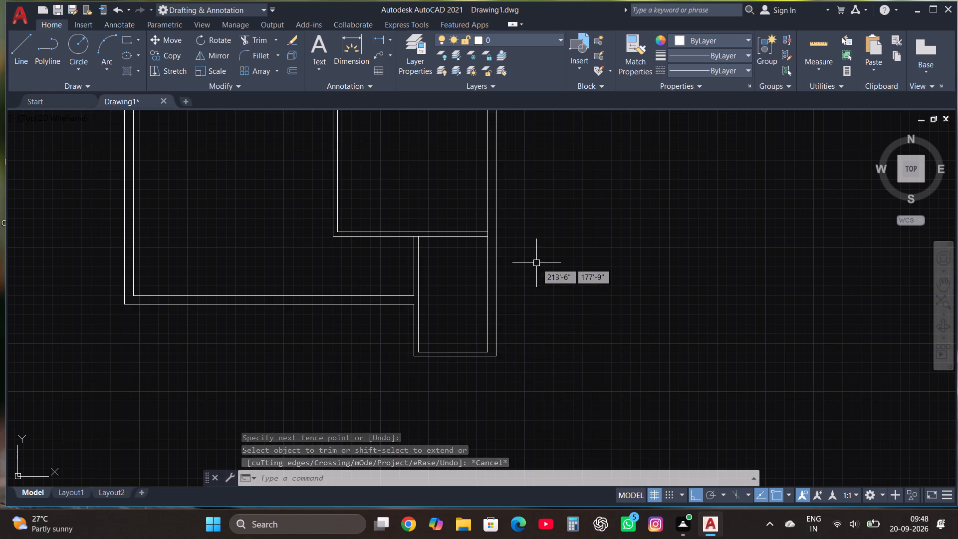
scroll(490, 363, up, 1)
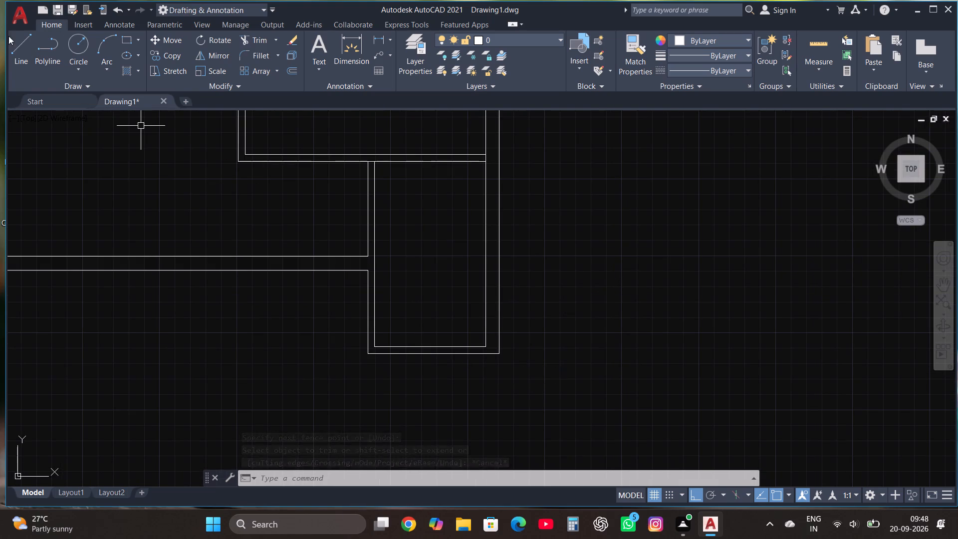
click(17, 55)
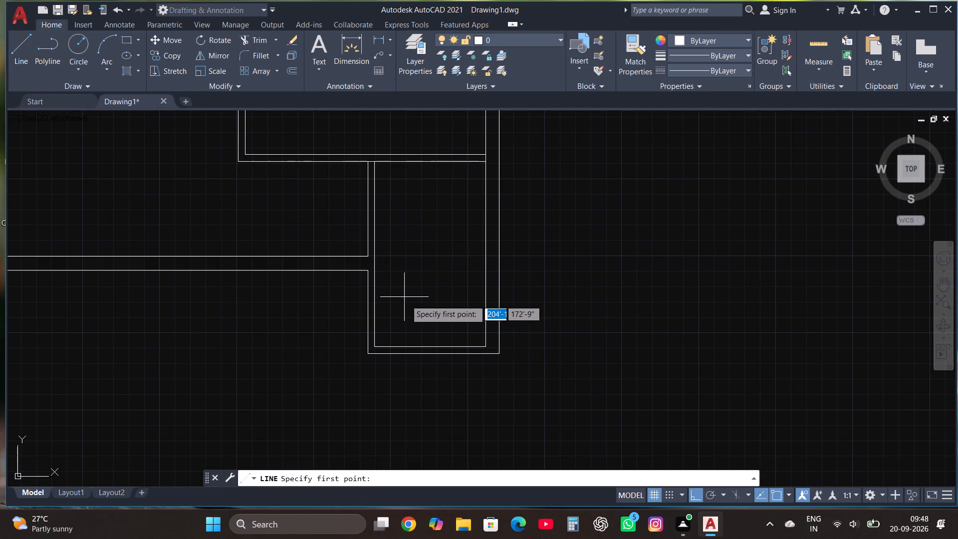
scroll(413, 320, up, 2)
scroll(508, 270, down, 3)
scroll(524, 333, up, 1)
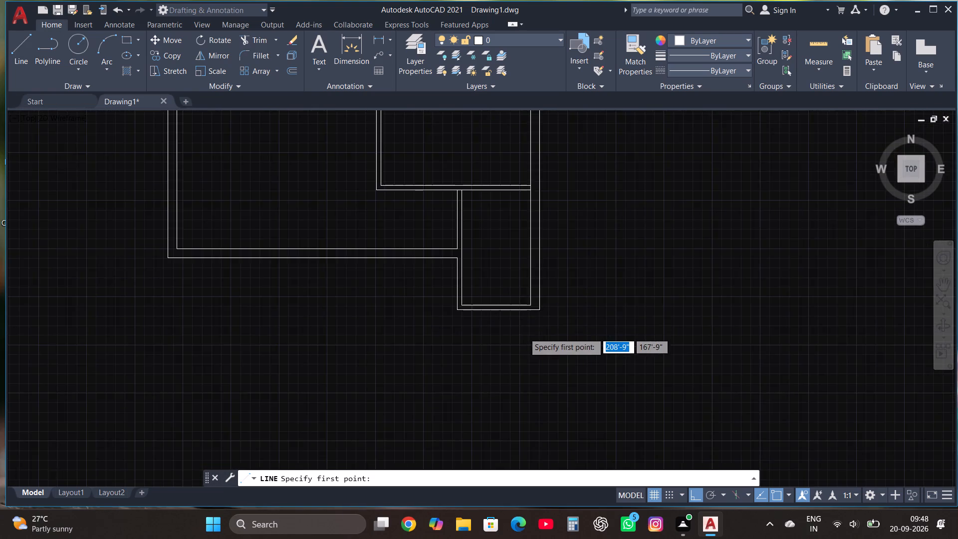
scroll(524, 333, up, 2)
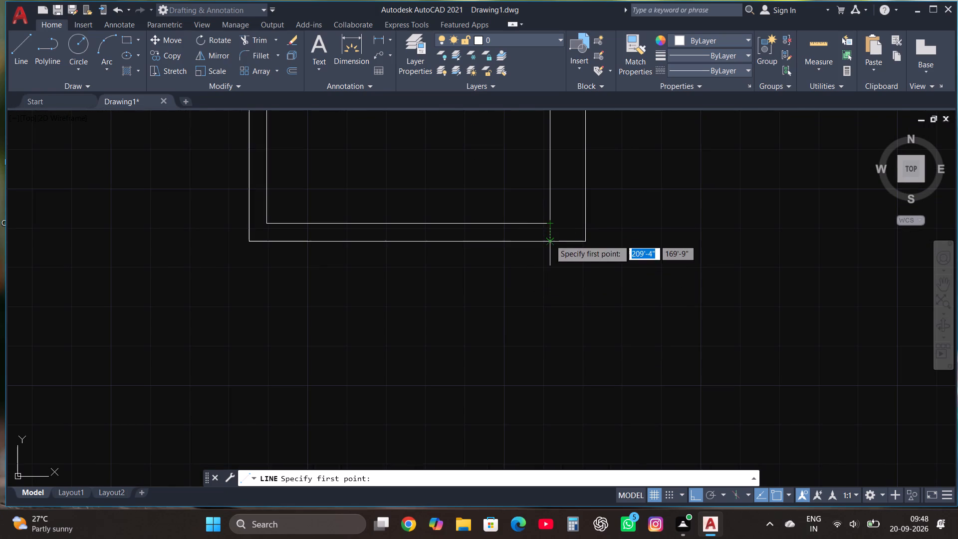
click(550, 240)
text(5'10"')
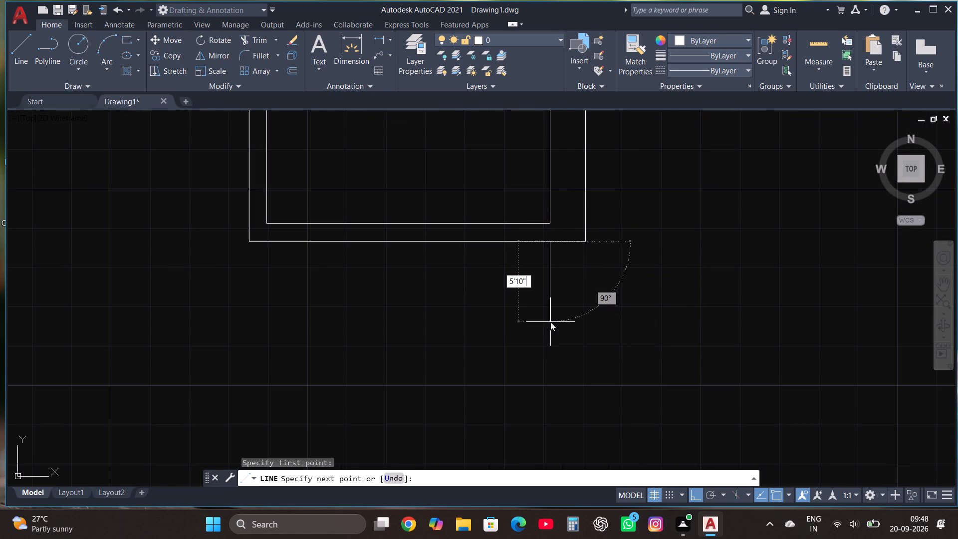
key(BackSpace)
key(Return)
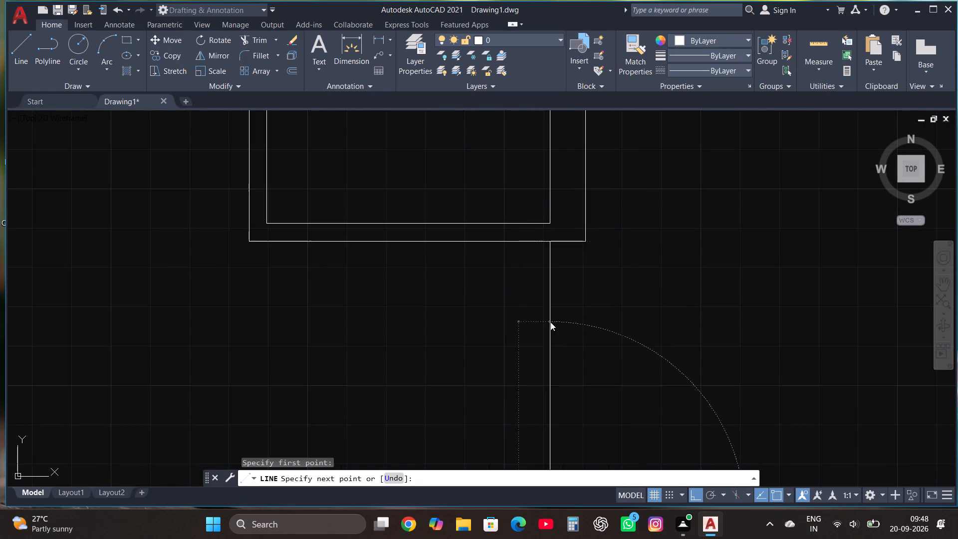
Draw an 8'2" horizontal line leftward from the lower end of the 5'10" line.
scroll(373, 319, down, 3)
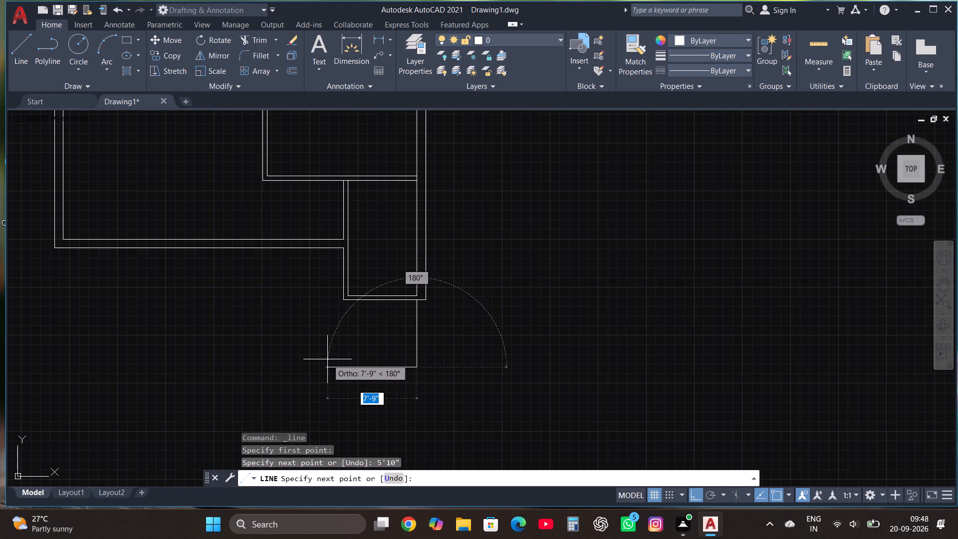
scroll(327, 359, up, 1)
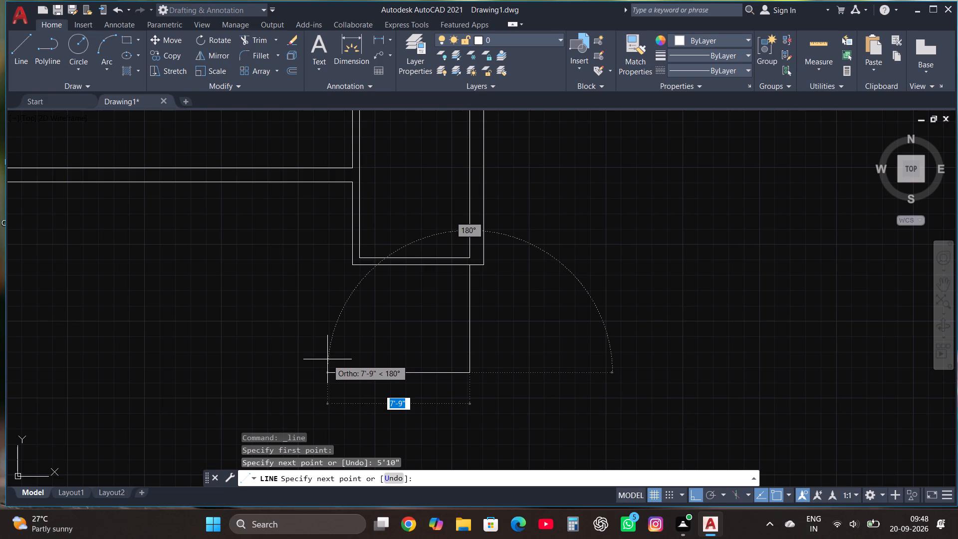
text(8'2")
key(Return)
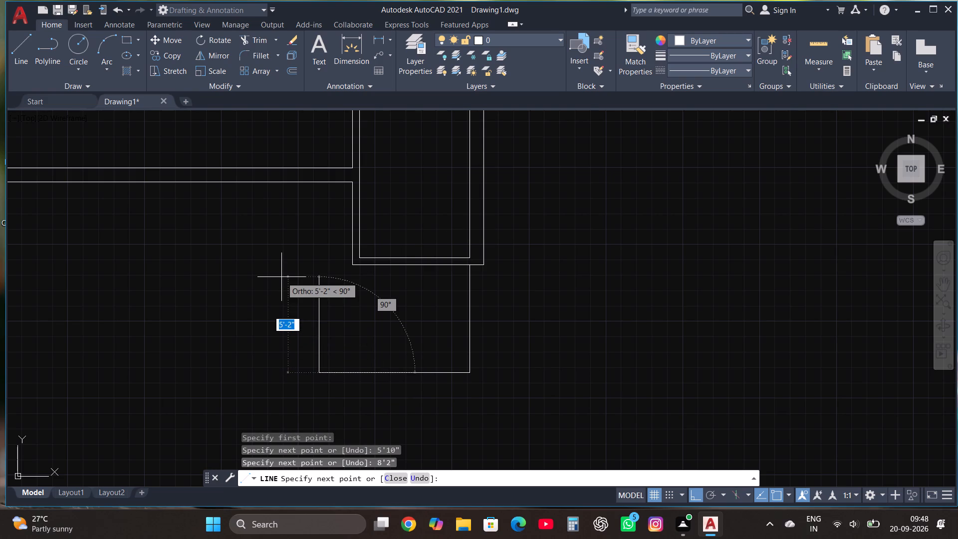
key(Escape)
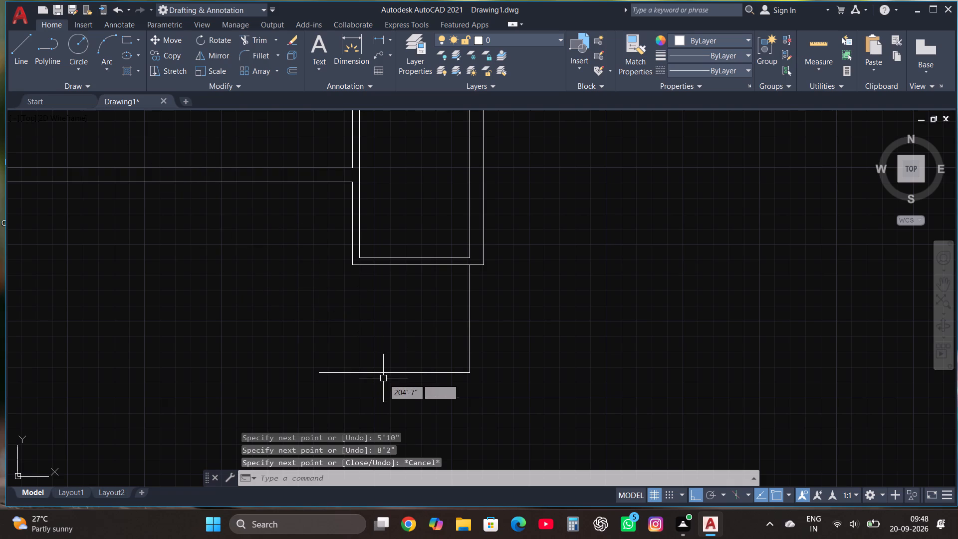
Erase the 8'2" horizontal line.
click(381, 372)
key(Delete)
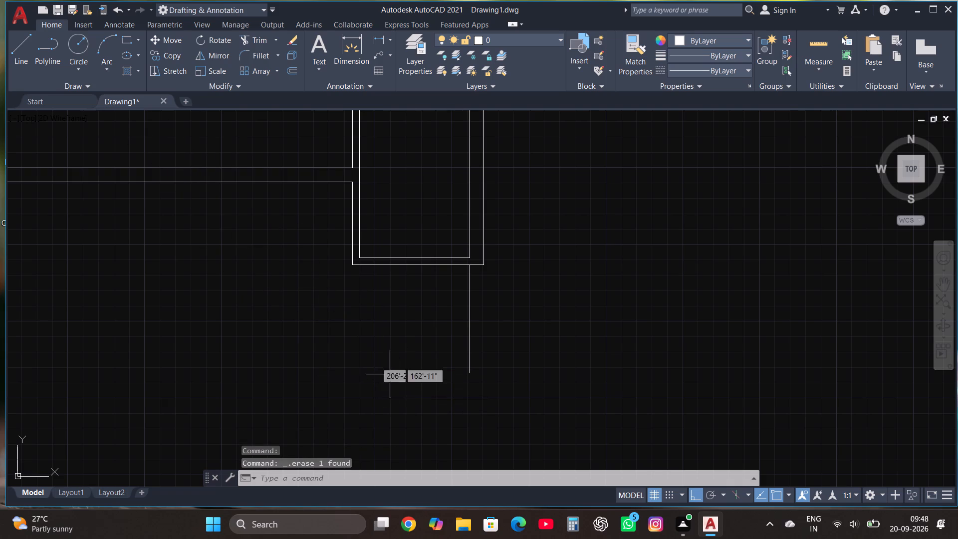
From the 5'10" line's lower end, draw lines 8'2" left, 5'10" up and back right to the small room's bottom wall.
click(20, 50)
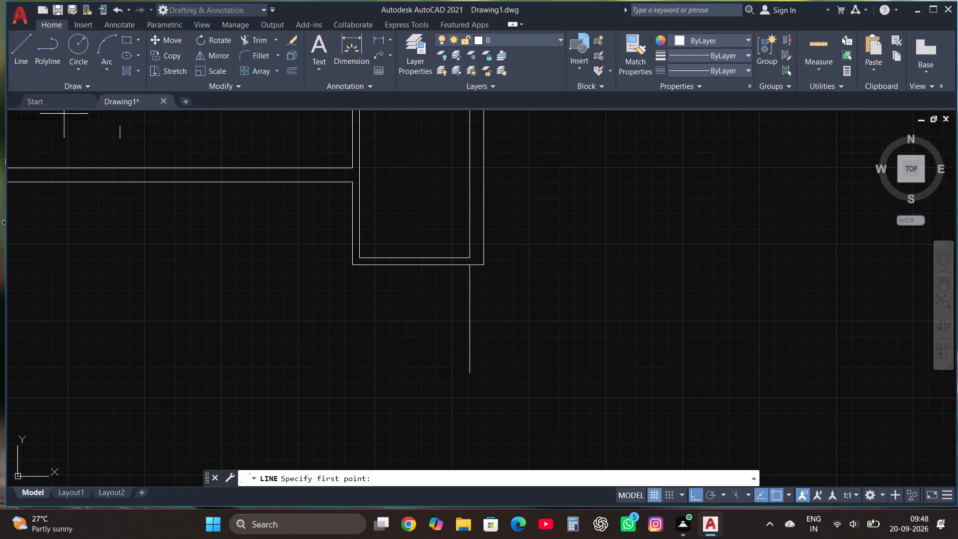
click(467, 373)
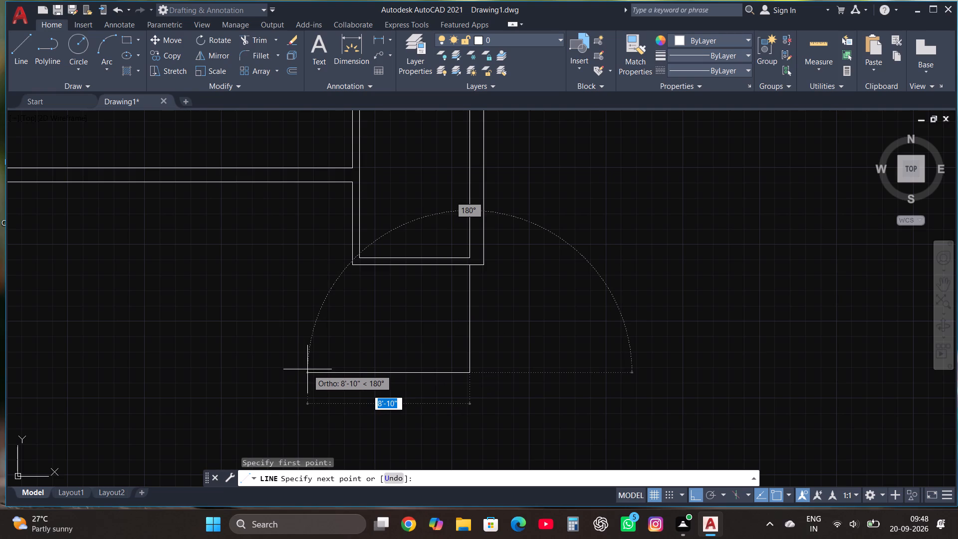
text(8'2")
key(Return)
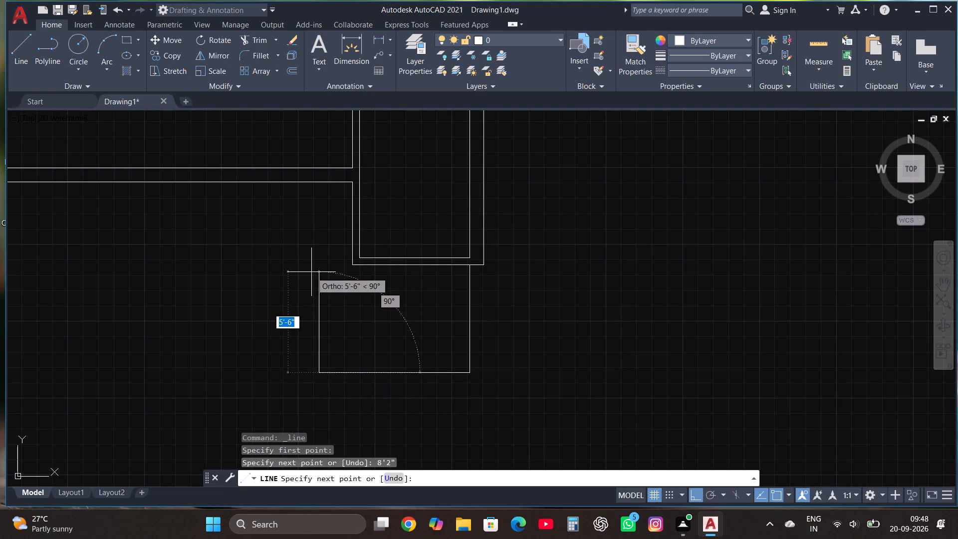
text(5'10")
key(Return)
click(397, 272)
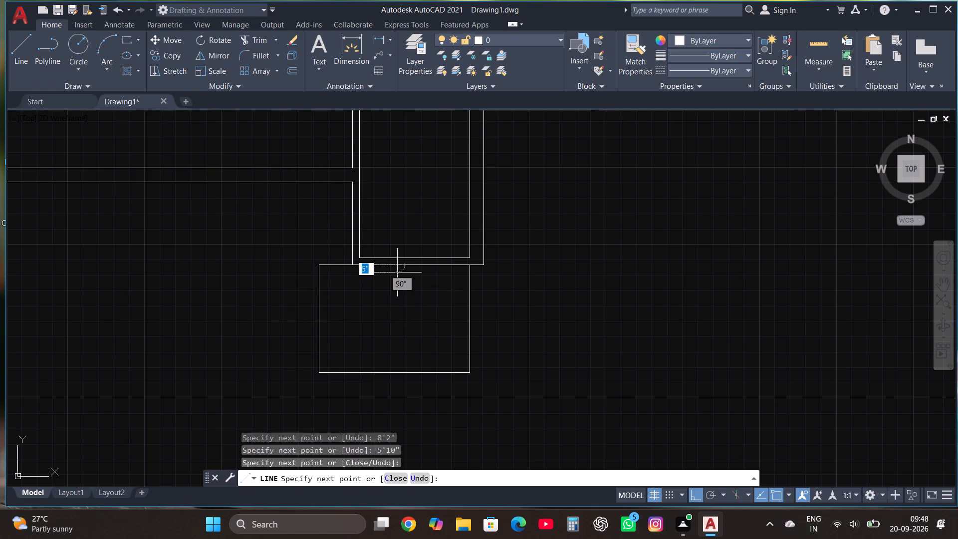
key(Escape)
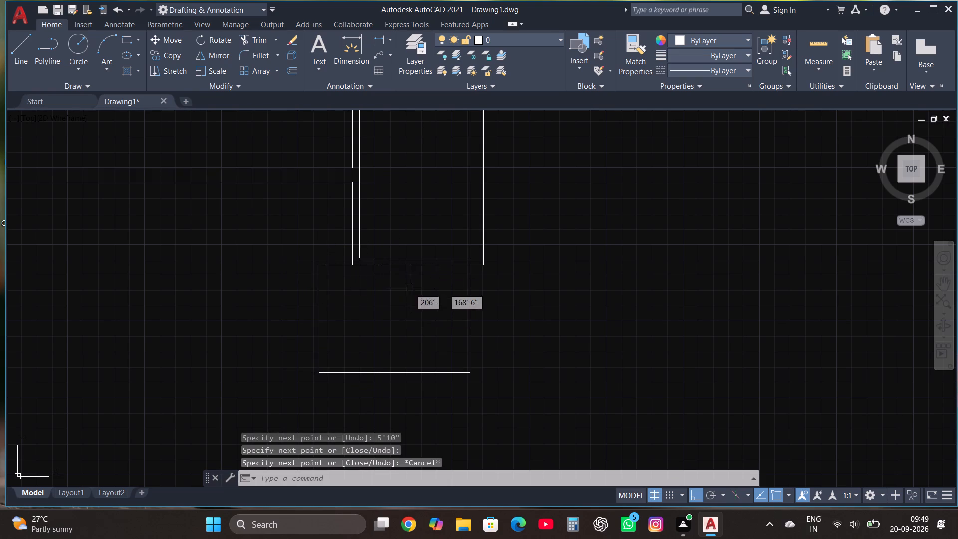
Offset the new lower room's bottom and right wall lines 9" outward.
drag(434, 383, 425, 383)
click(404, 354)
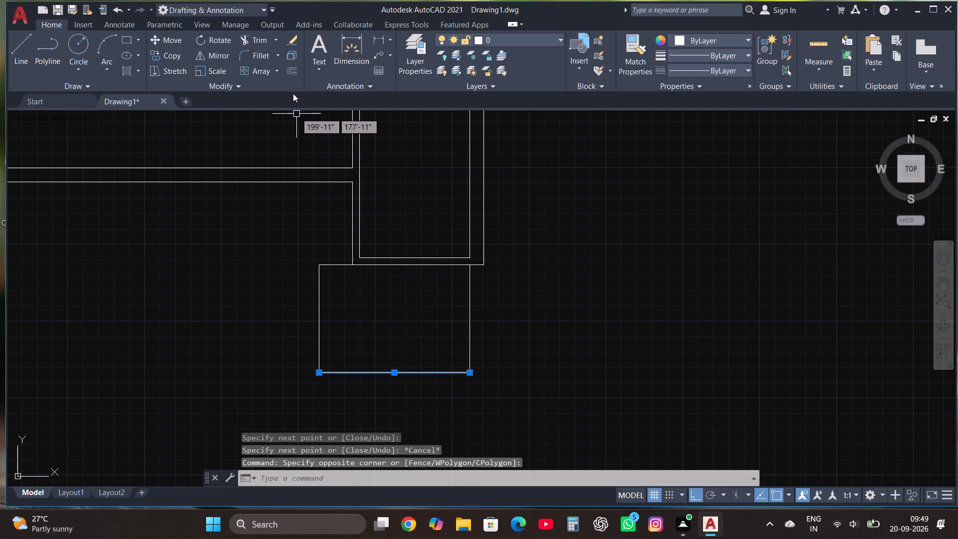
click(292, 75)
click(431, 374)
click(433, 388)
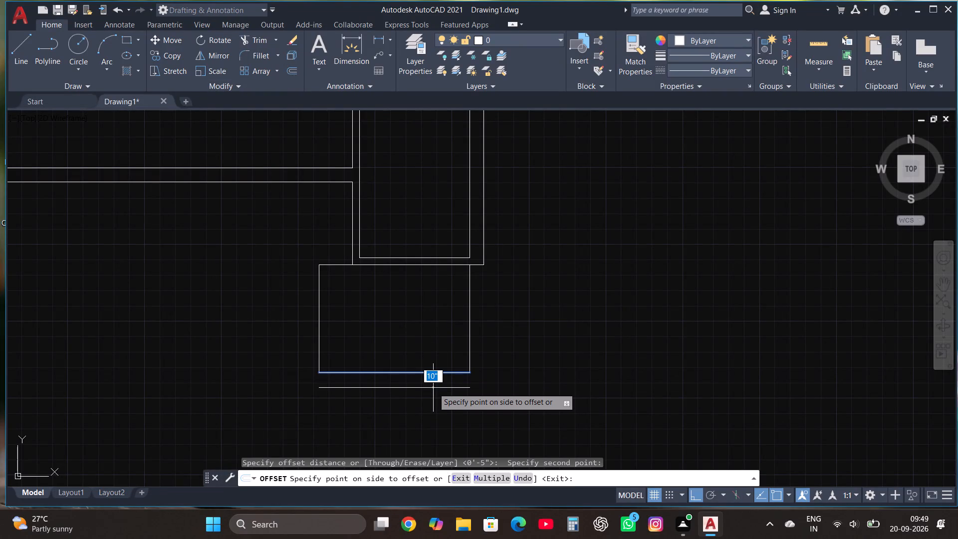
text(9")
key(Return)
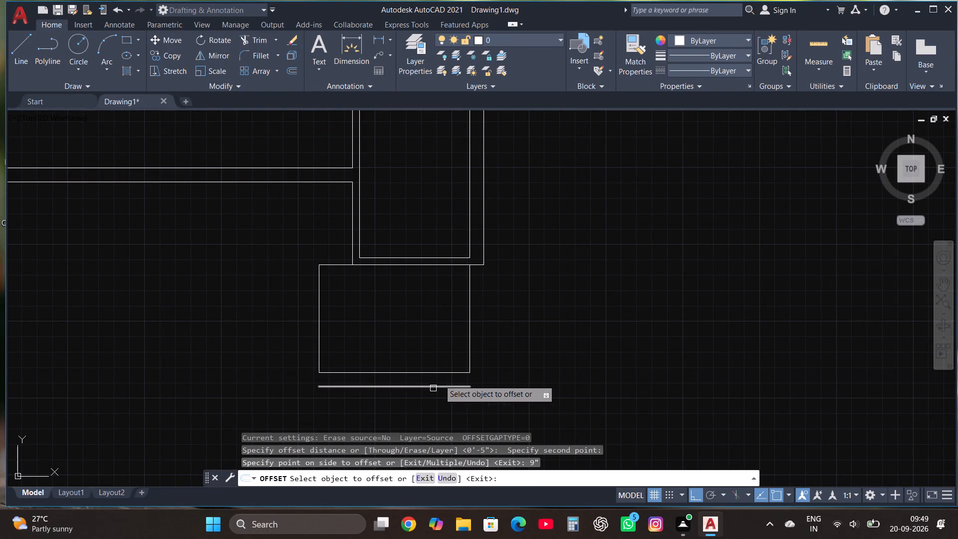
click(472, 328)
text(9")
key(Return)
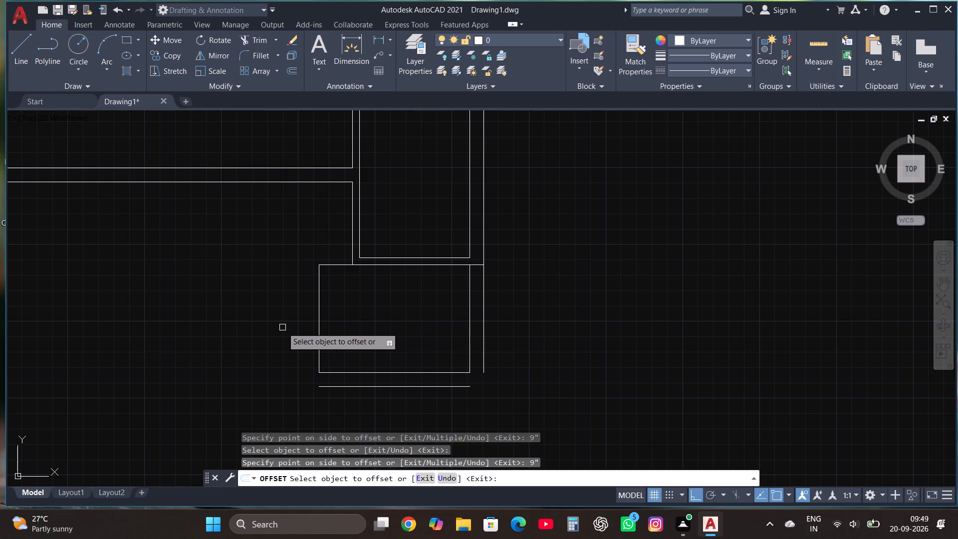
key(Escape)
Fillet the lower room's outer bottom and right wall lines into a closed corner.
click(256, 58)
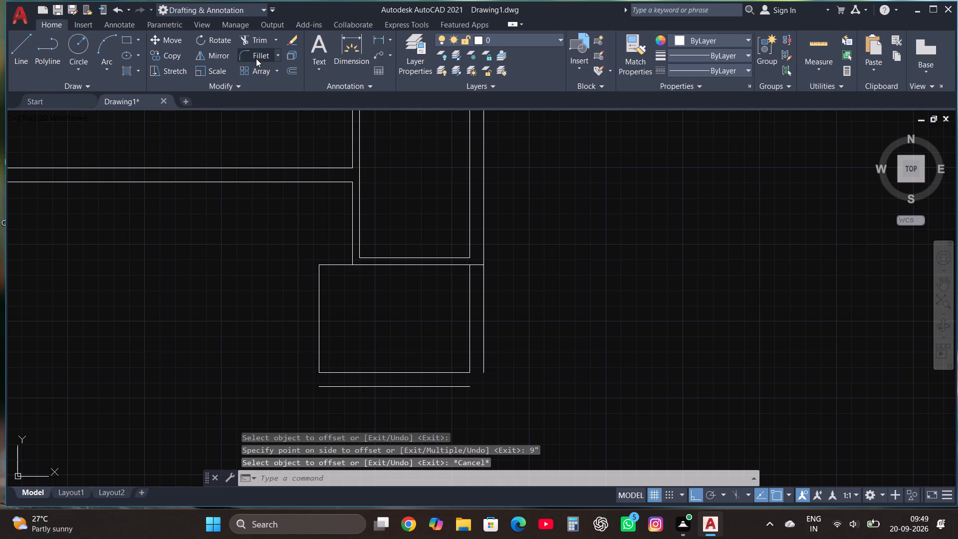
click(486, 327)
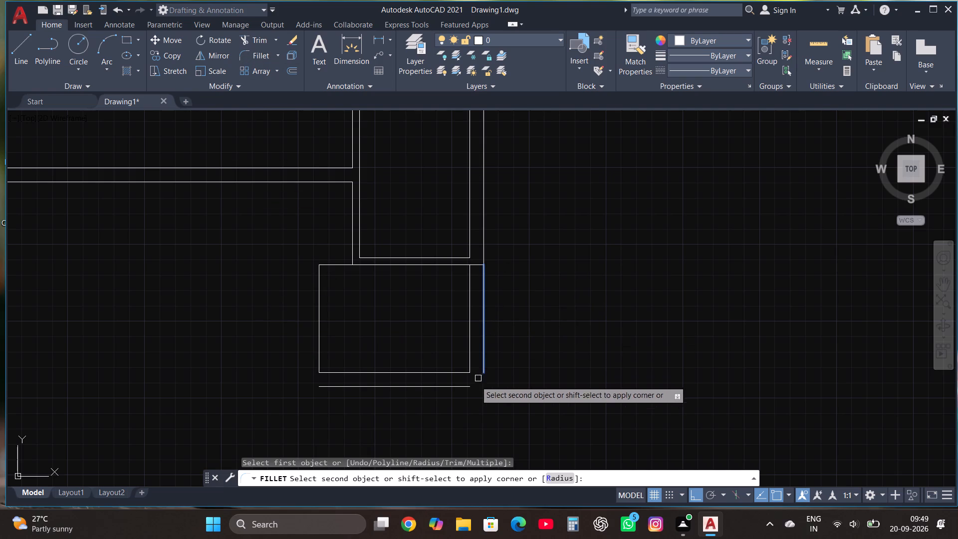
click(460, 390)
scroll(542, 306, down, 1)
scroll(534, 328, up, 1)
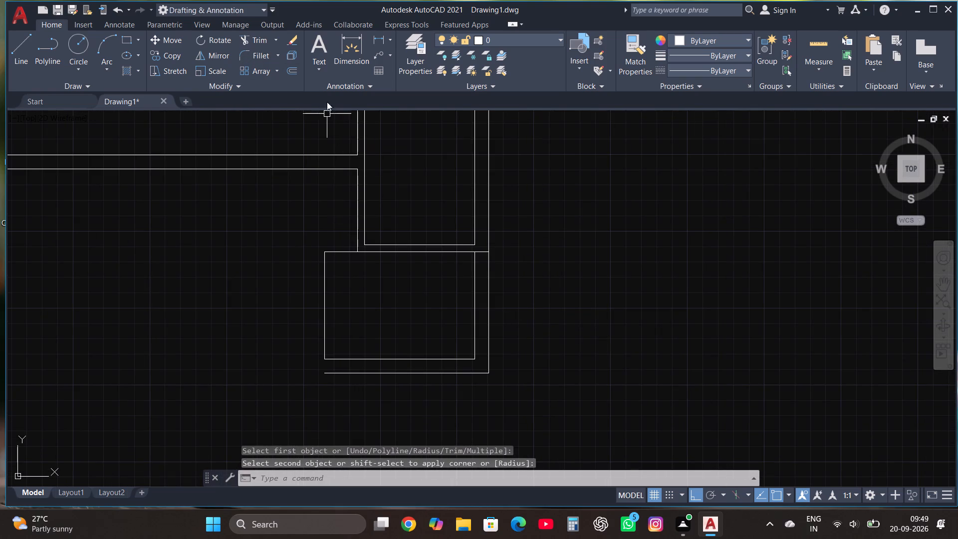
Trim the short horizontal segment crossing the right exterior wall at the top of the lower room.
click(263, 40)
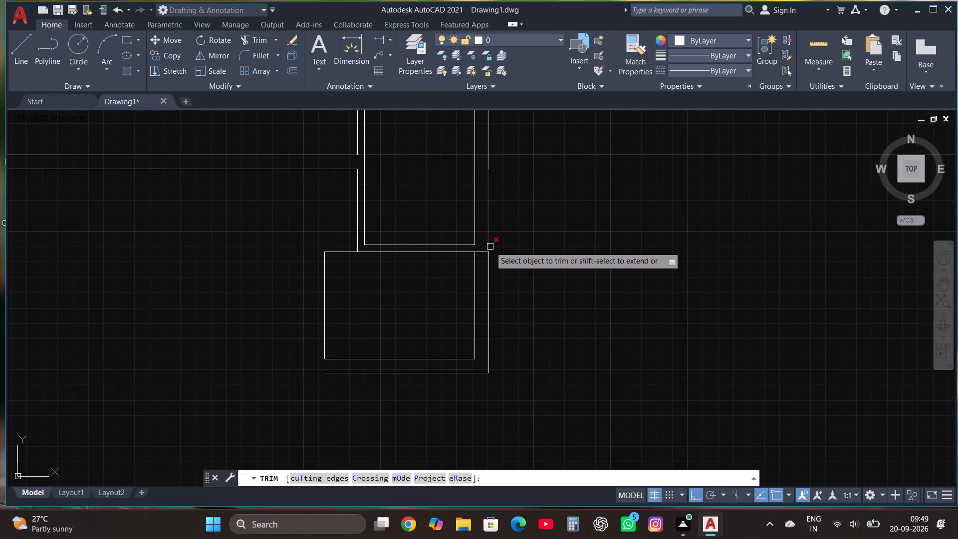
click(483, 252)
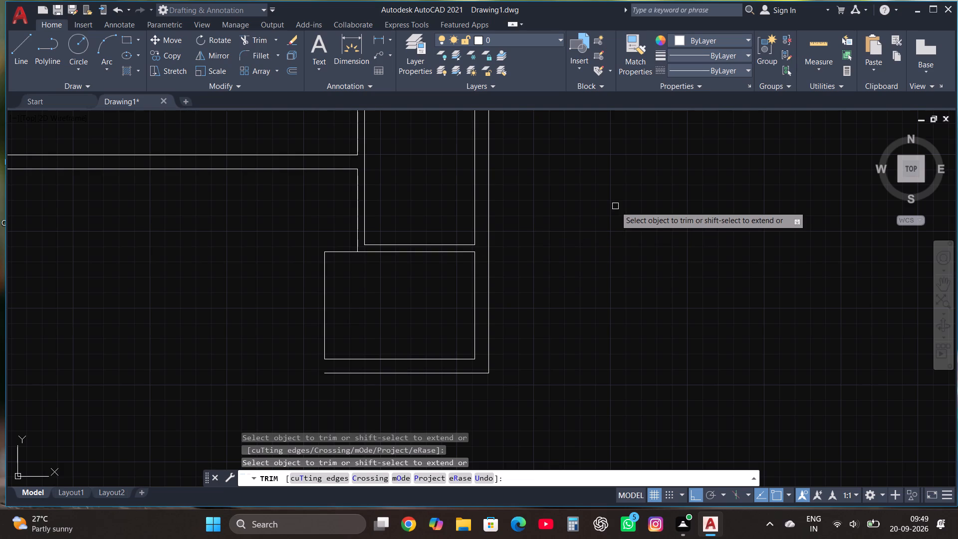
key(Escape)
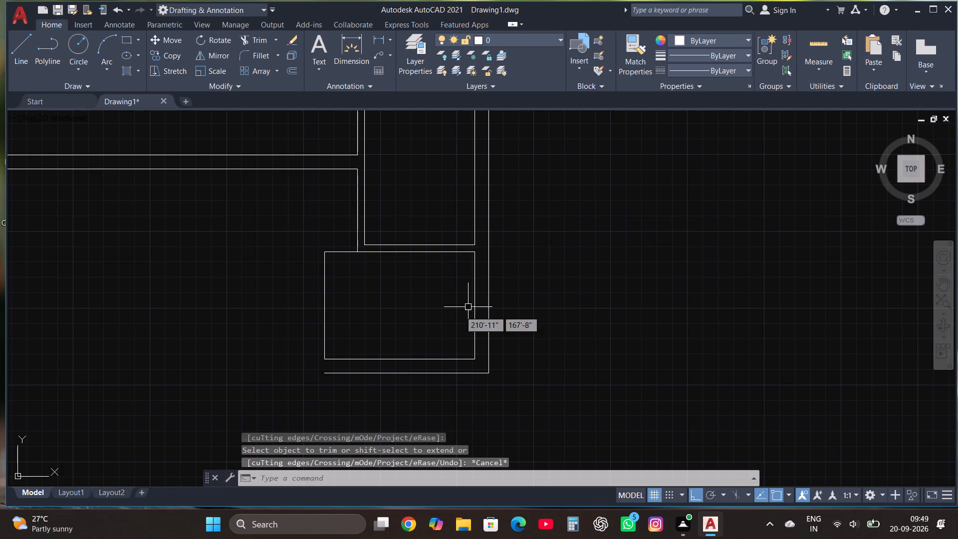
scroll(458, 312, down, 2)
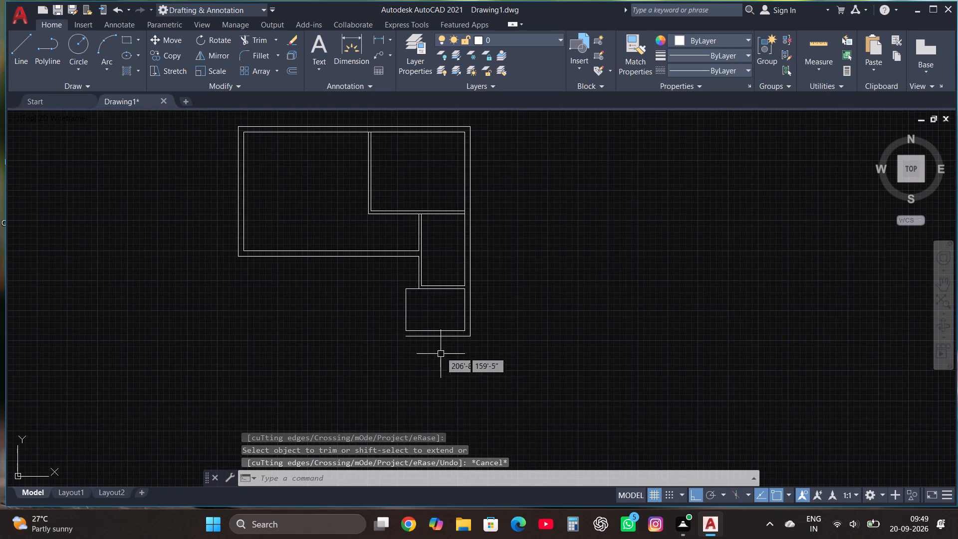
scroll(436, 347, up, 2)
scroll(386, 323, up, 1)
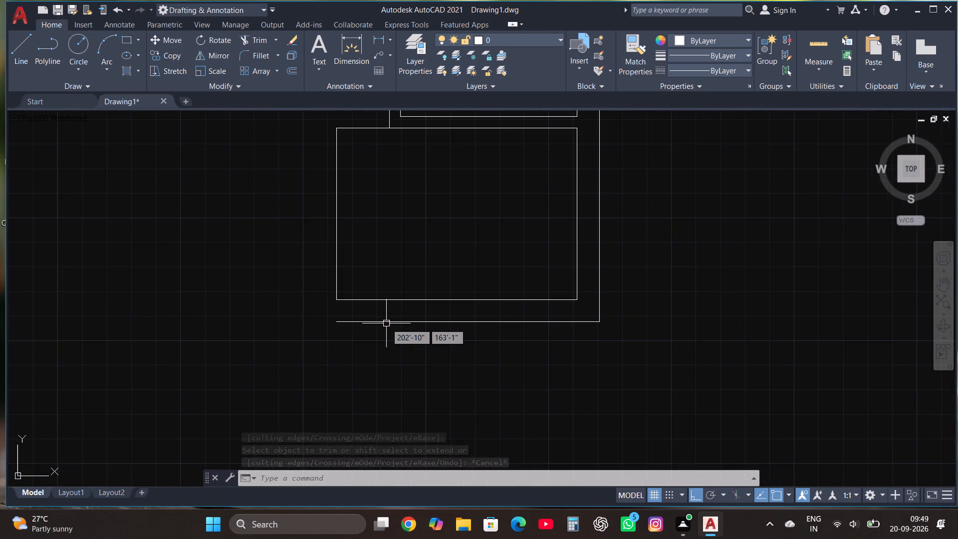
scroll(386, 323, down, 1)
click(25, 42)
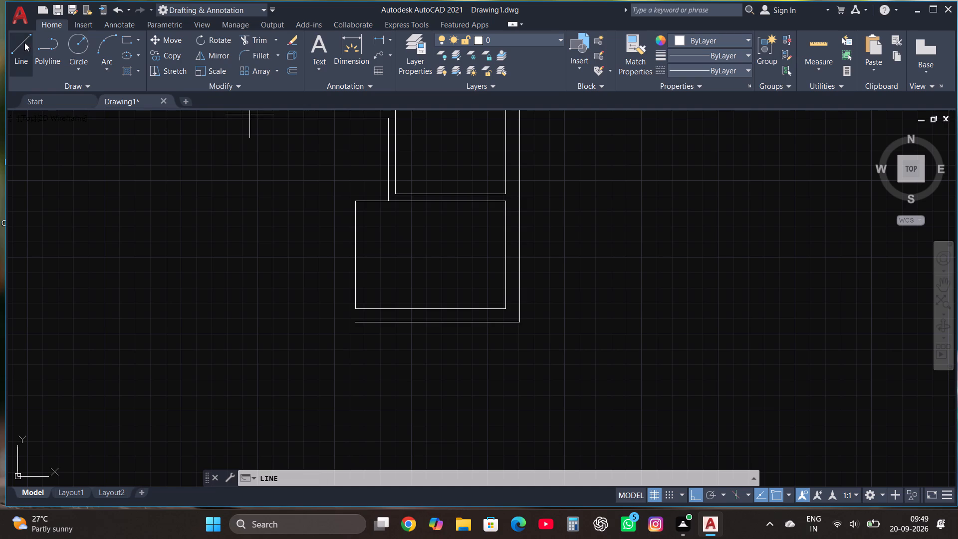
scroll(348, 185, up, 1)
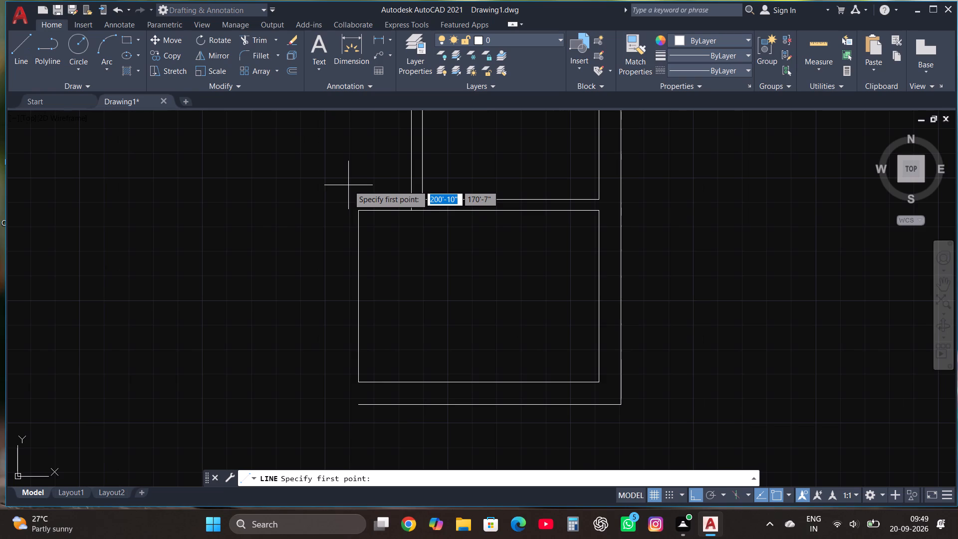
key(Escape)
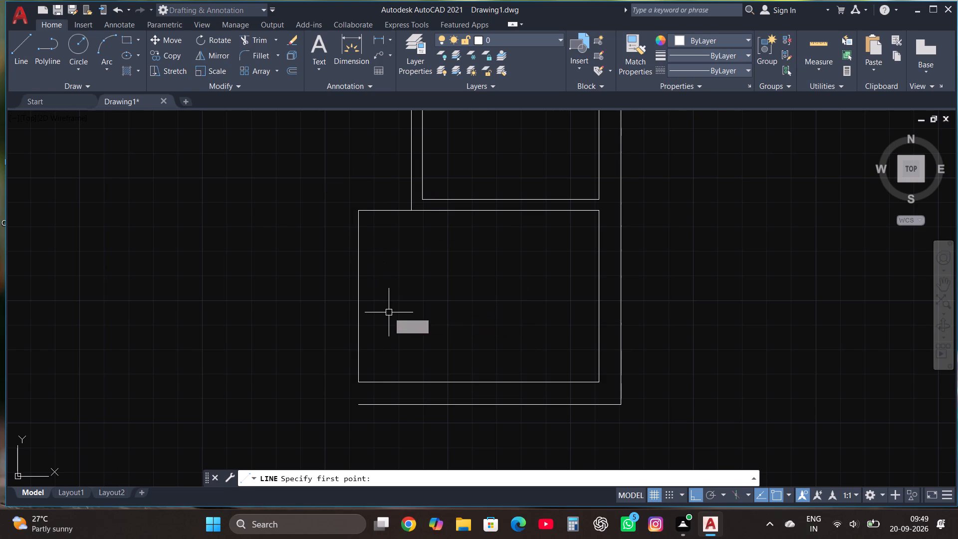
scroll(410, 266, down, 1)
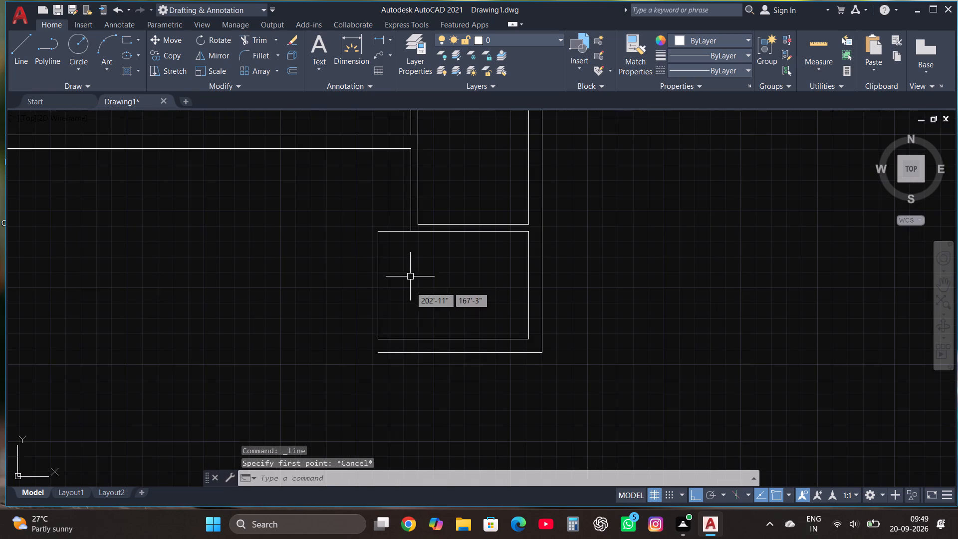
Offset the lower room's left wall line 10" outward.
scroll(412, 355, up, 1)
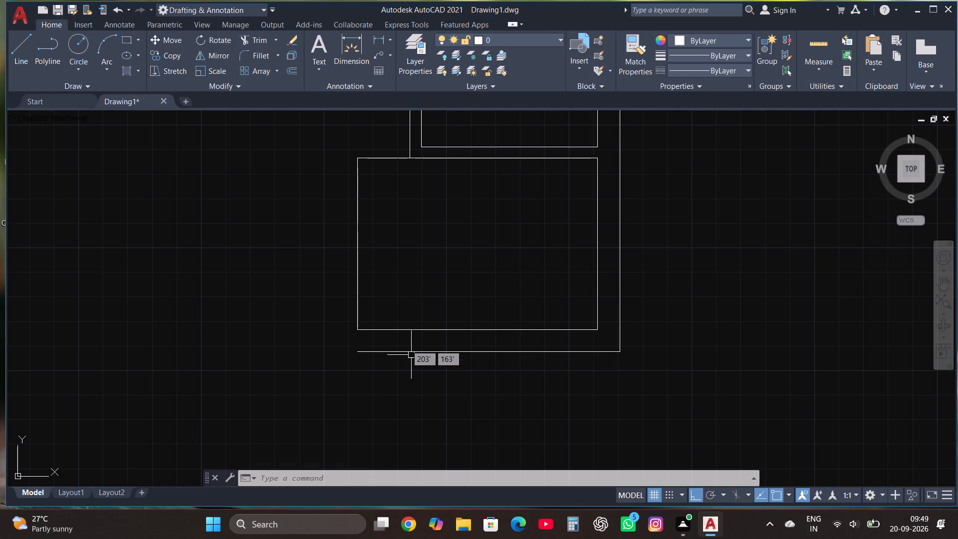
click(360, 283)
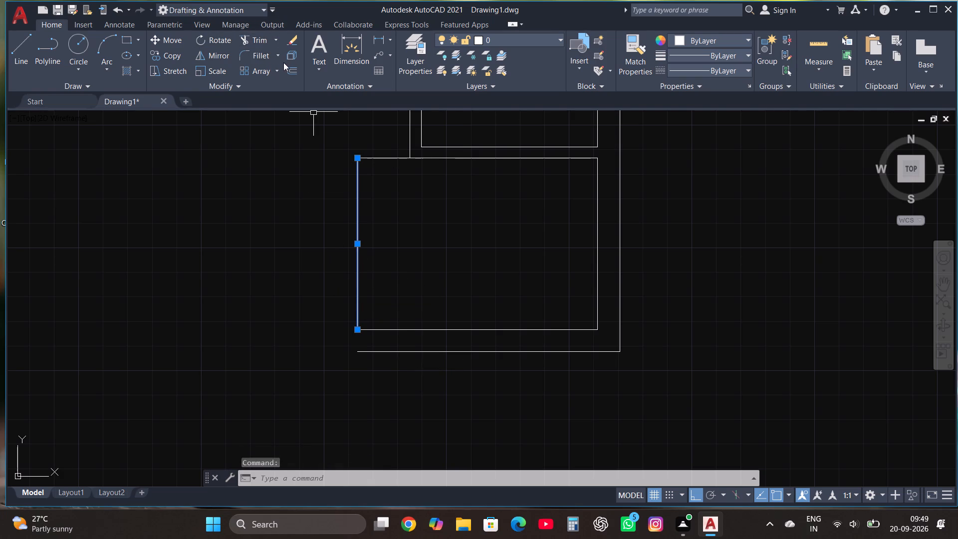
click(295, 75)
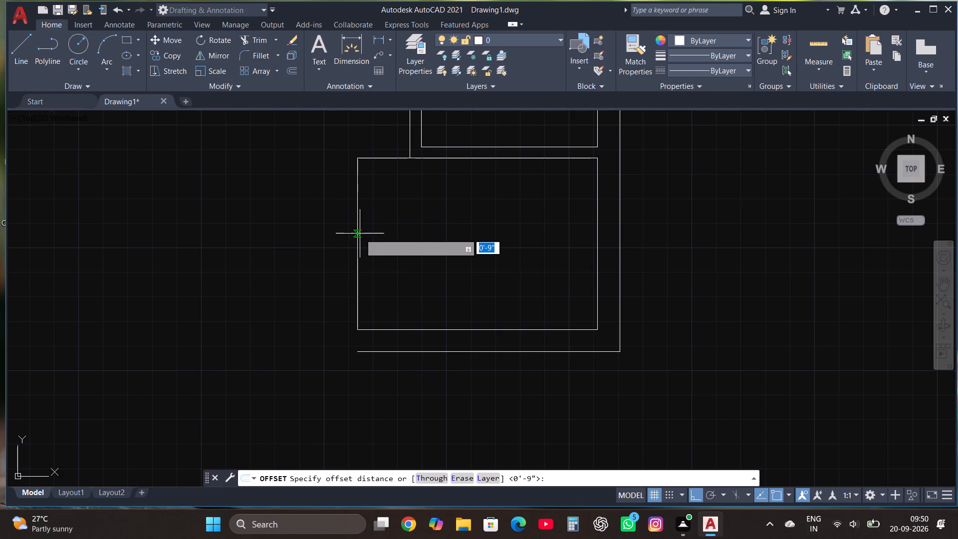
click(355, 233)
click(339, 226)
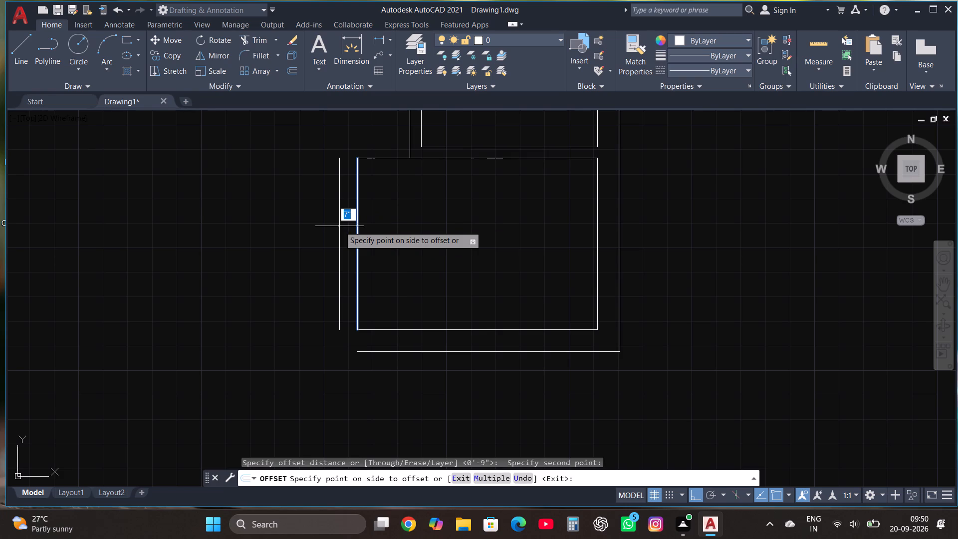
key(4)
key(BackSpace)
text(10)
key(shift+quotedbl)
key(Return)
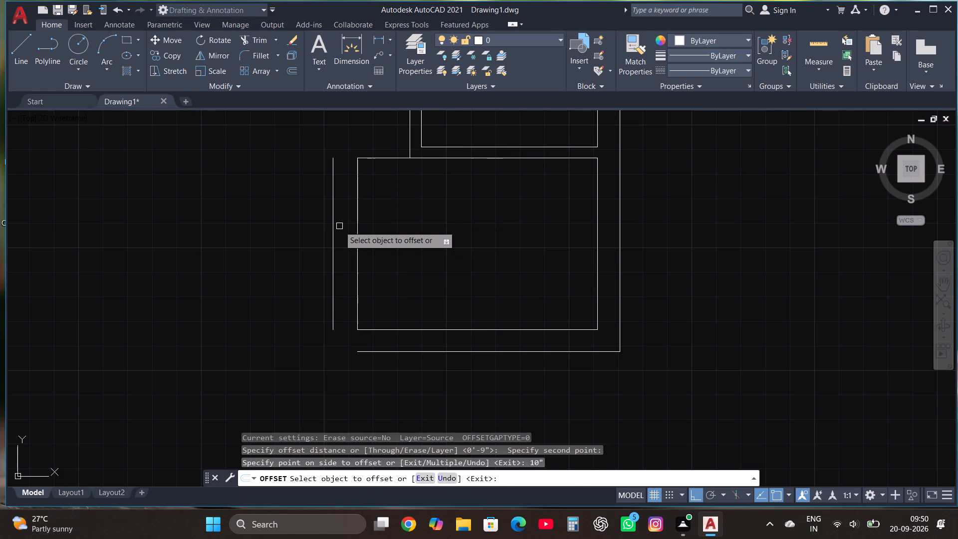
key(Escape)
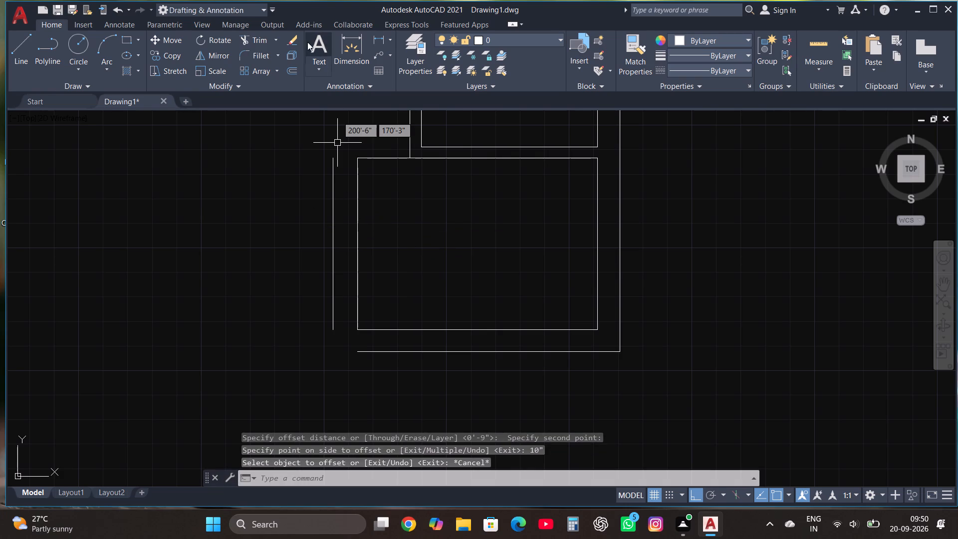
Fillet the lower room's outer left and bottom wall lines into a closed corner.
click(263, 54)
click(333, 262)
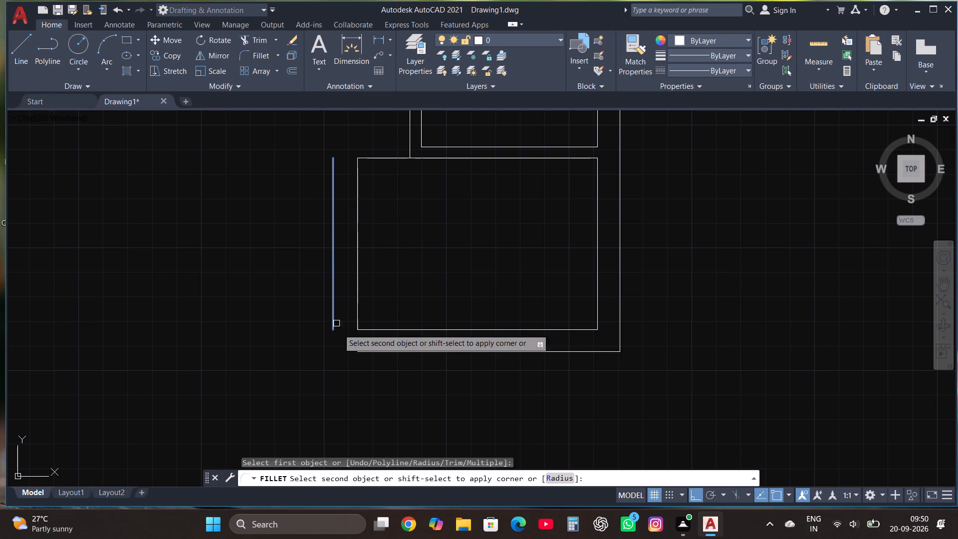
click(362, 355)
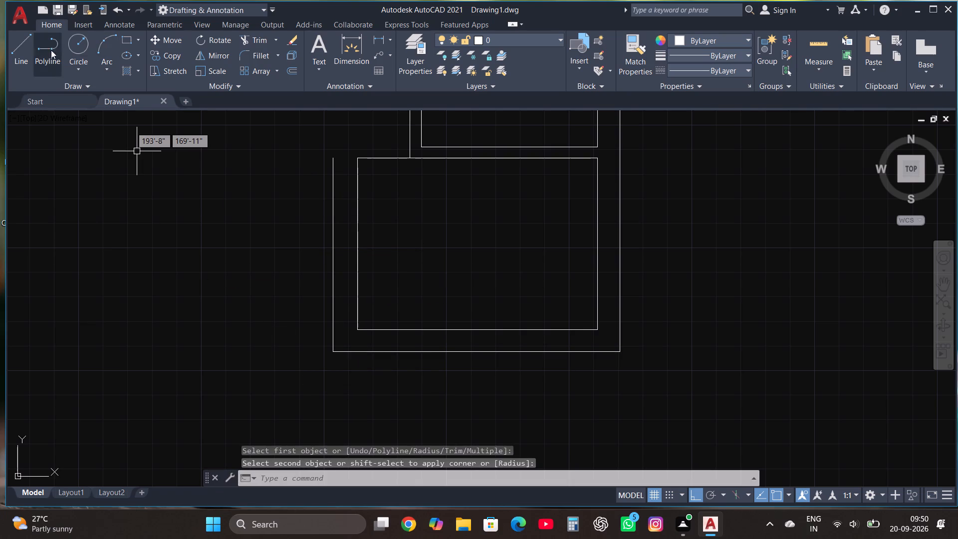
Draw a rectangle spanning the lower room's bottom-left wall corner, from the outer corner to the inner corner.
click(125, 39)
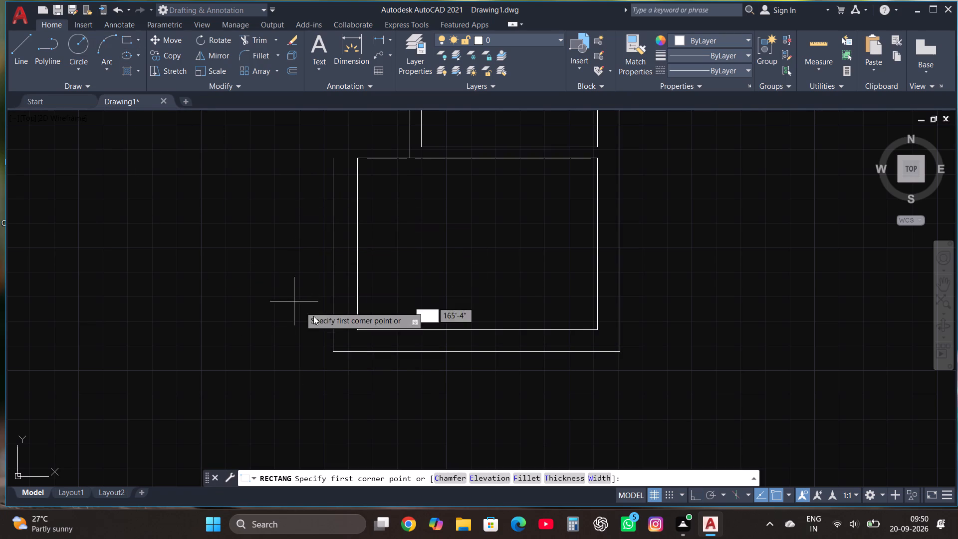
click(334, 350)
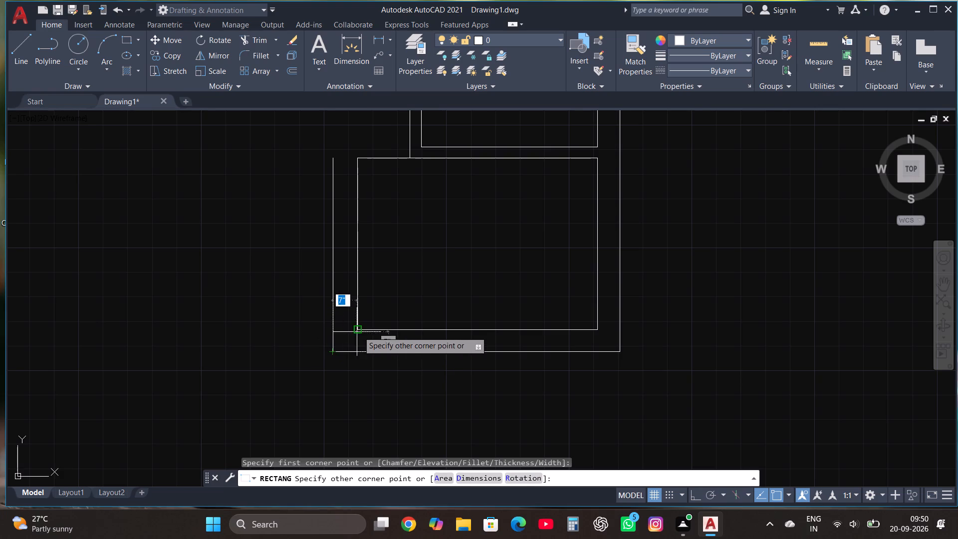
click(359, 331)
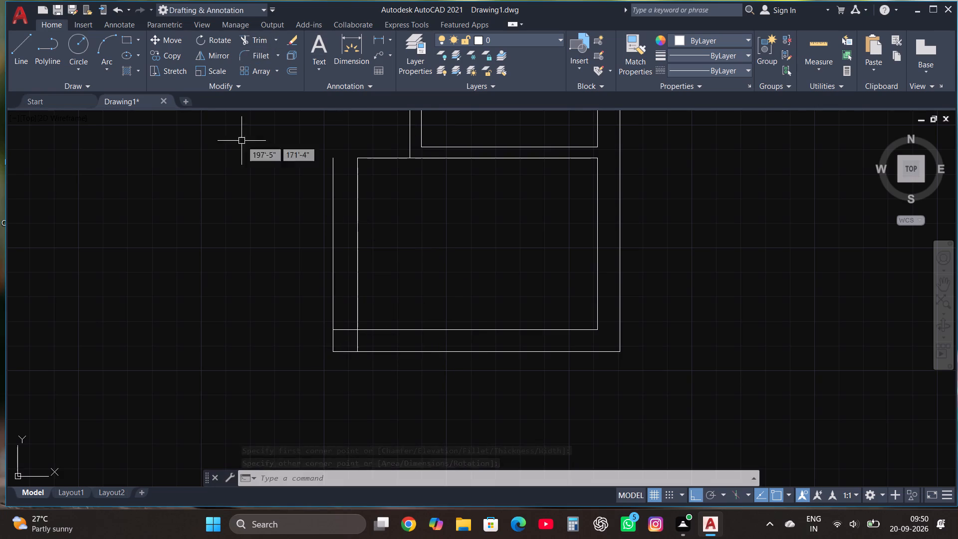
Draw a short line closing the top of the lower room's left wall, from the inner corner to the outer wall line.
scroll(263, 324, down, 2)
scroll(287, 258, up, 2)
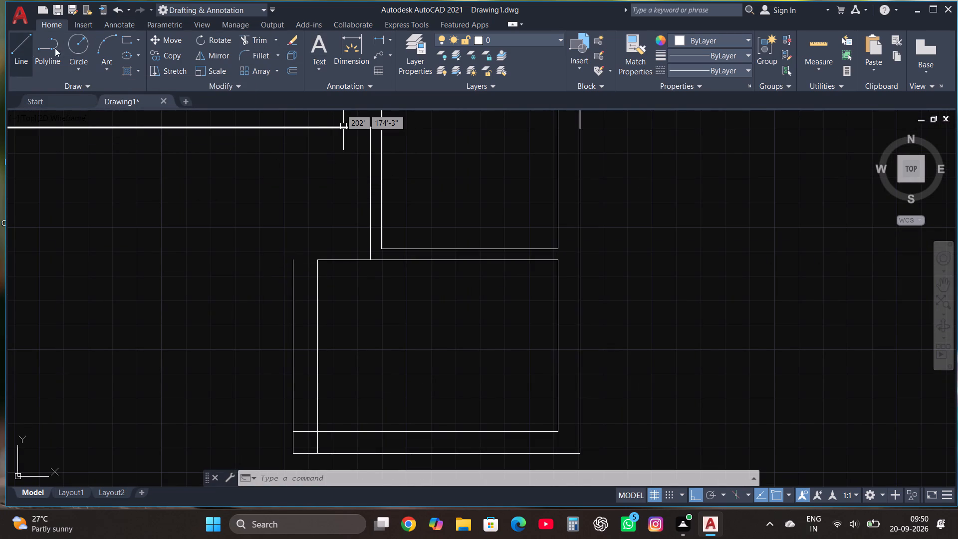
click(21, 41)
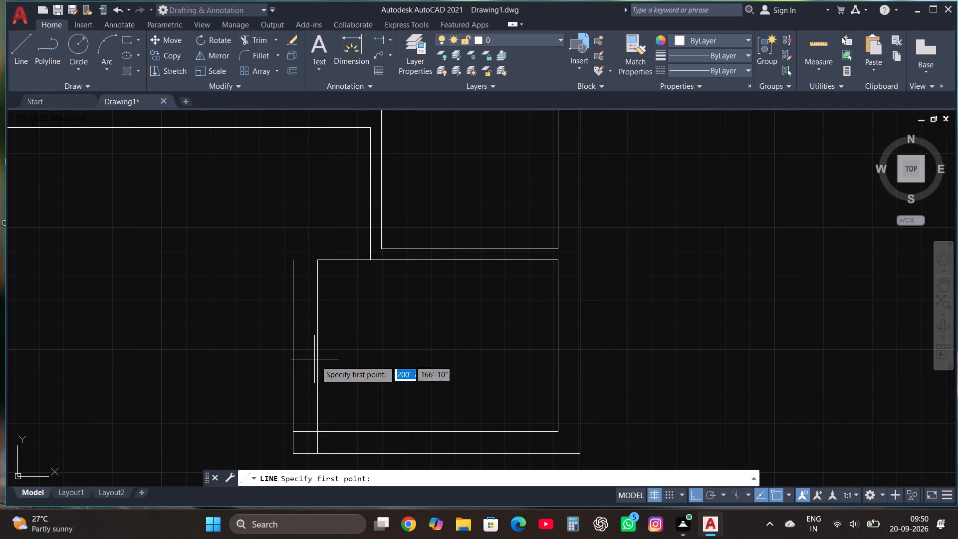
scroll(340, 368, down, 3)
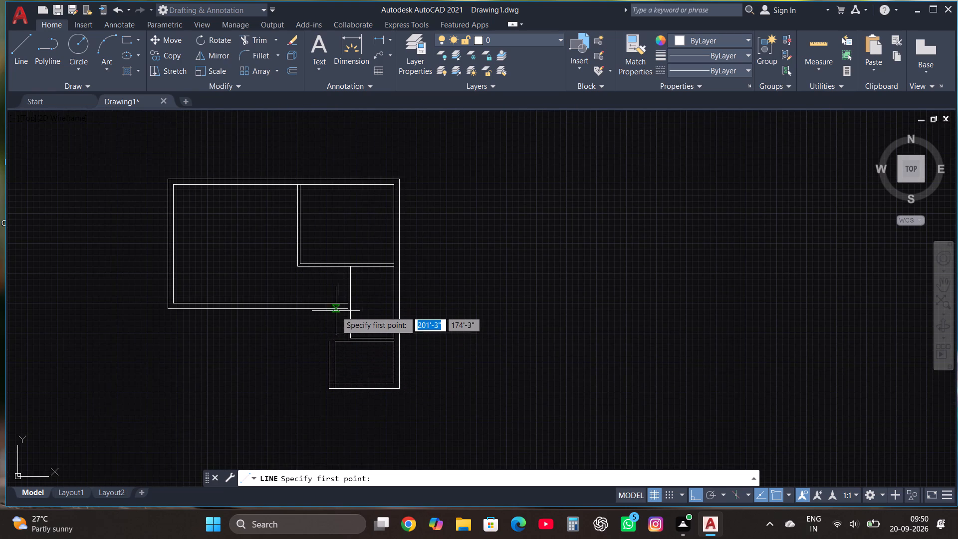
scroll(346, 345, up, 1)
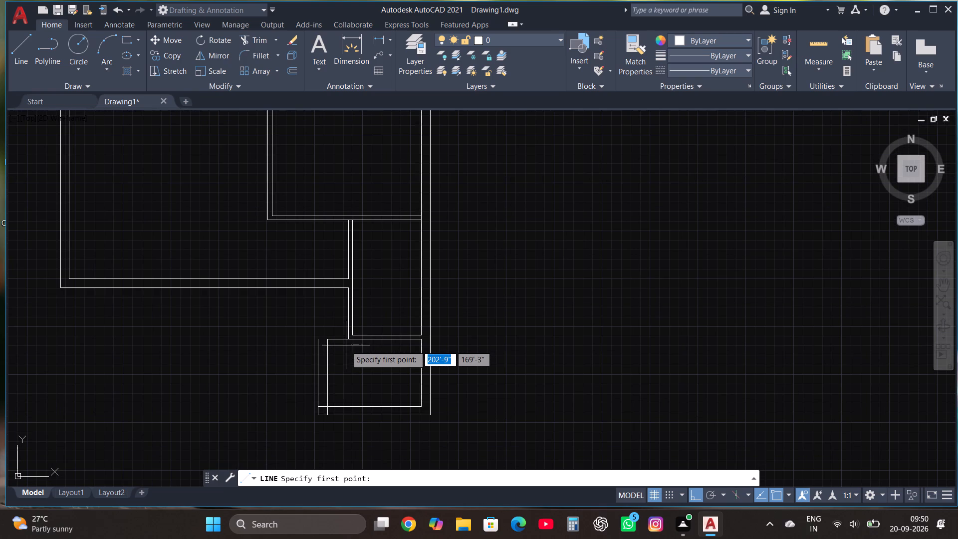
scroll(346, 344, up, 3)
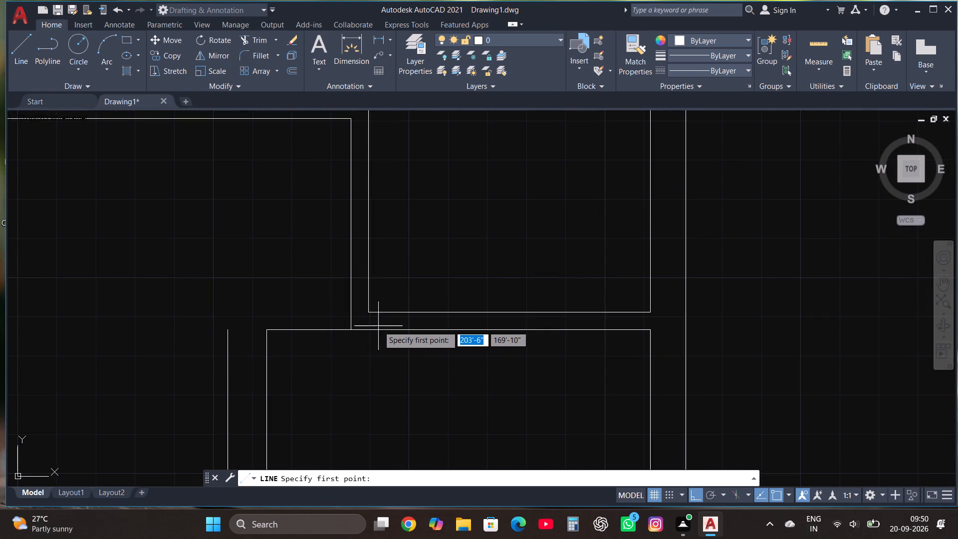
click(266, 330)
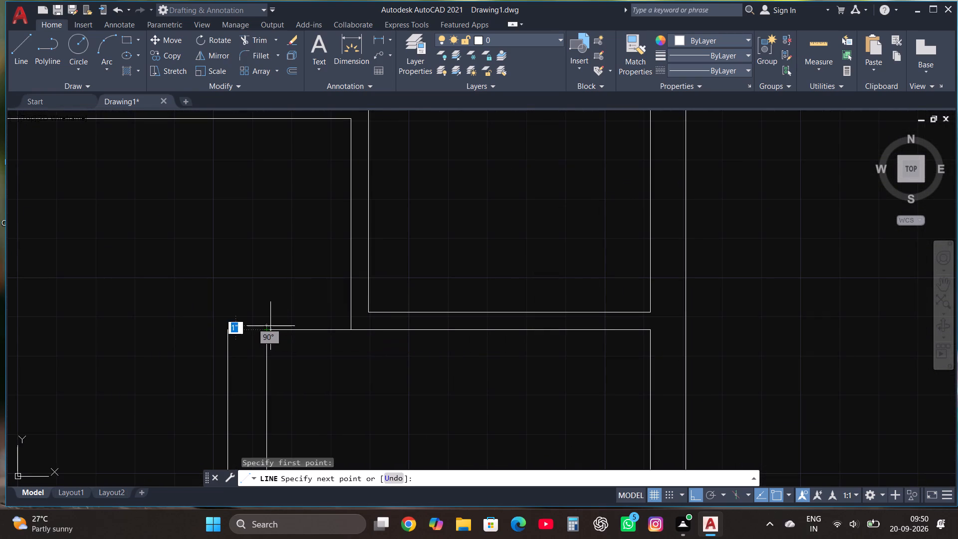
click(229, 329)
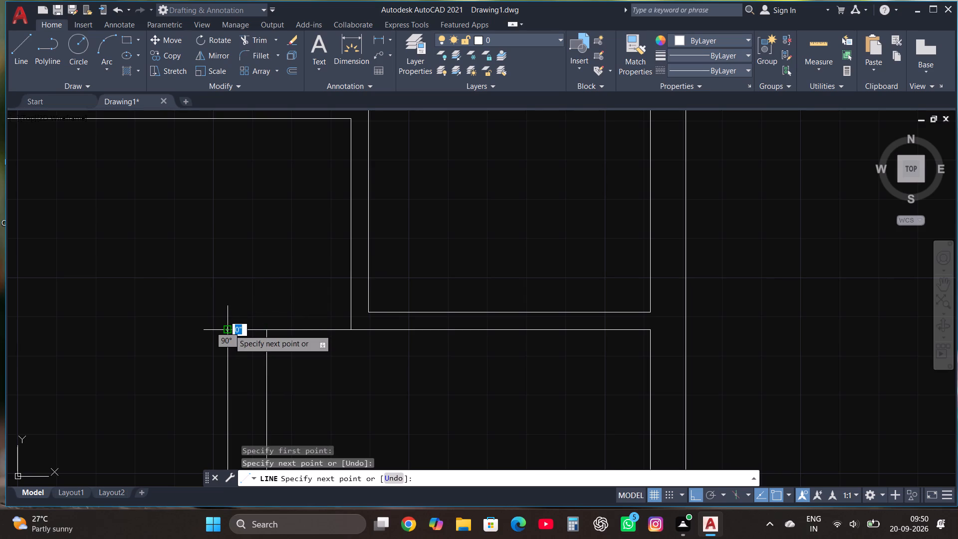
click(229, 329)
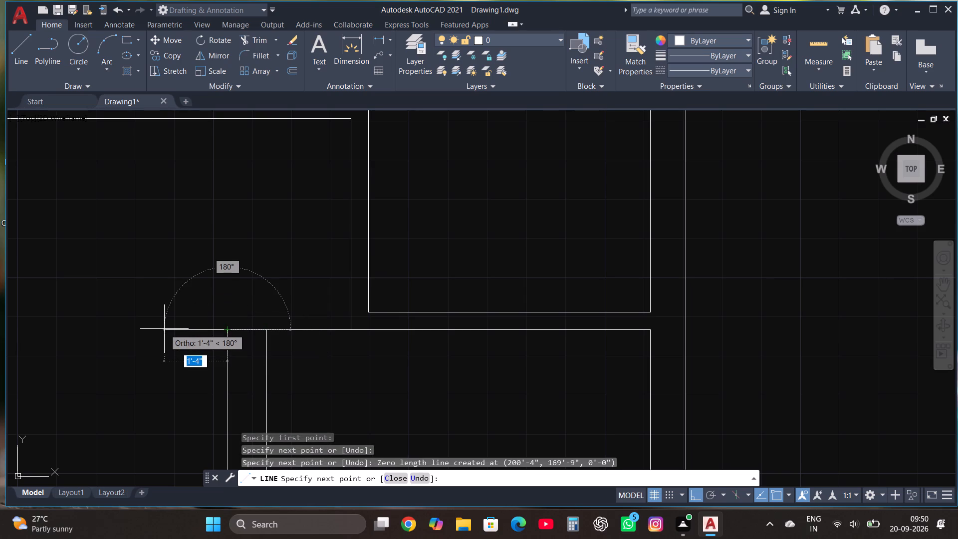
Continue the line 8'5" to the left and 6'3" downward to form the adjoining room's top and left sides.
key(8)
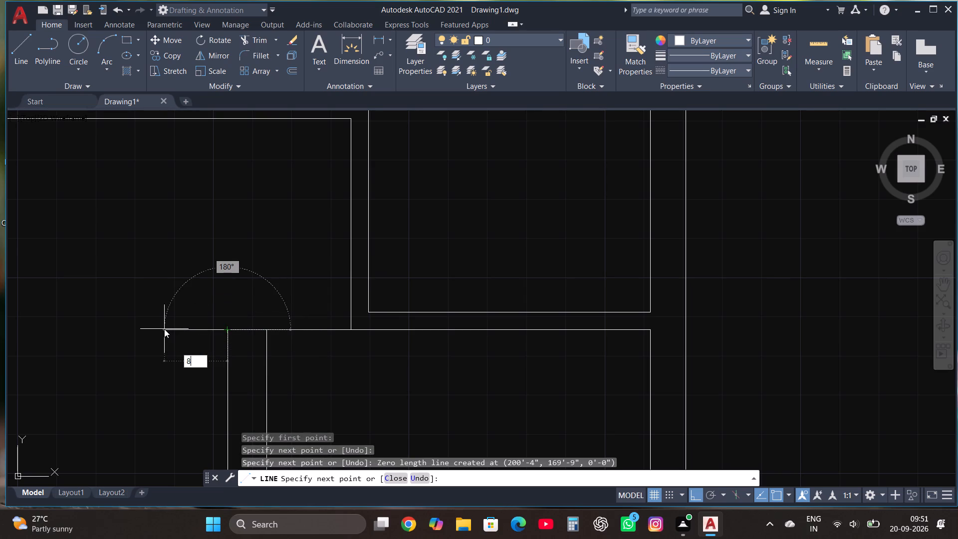
key(apostrophe)
text(5")
key(Return)
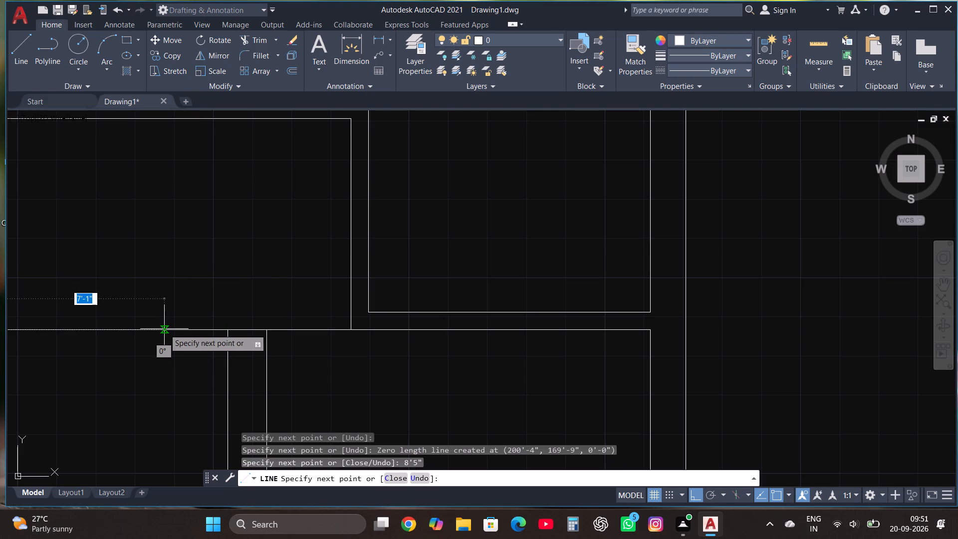
scroll(283, 283, down, 4)
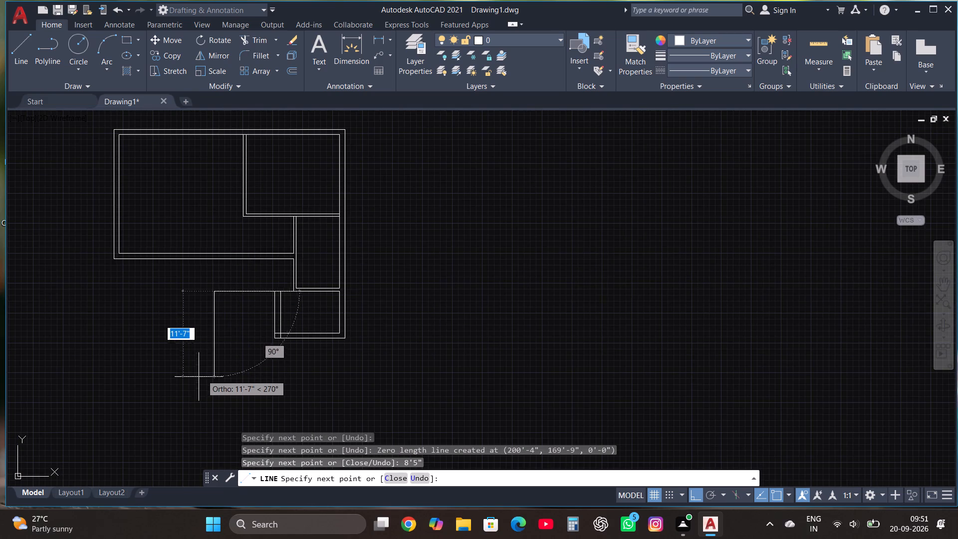
text(6'3)
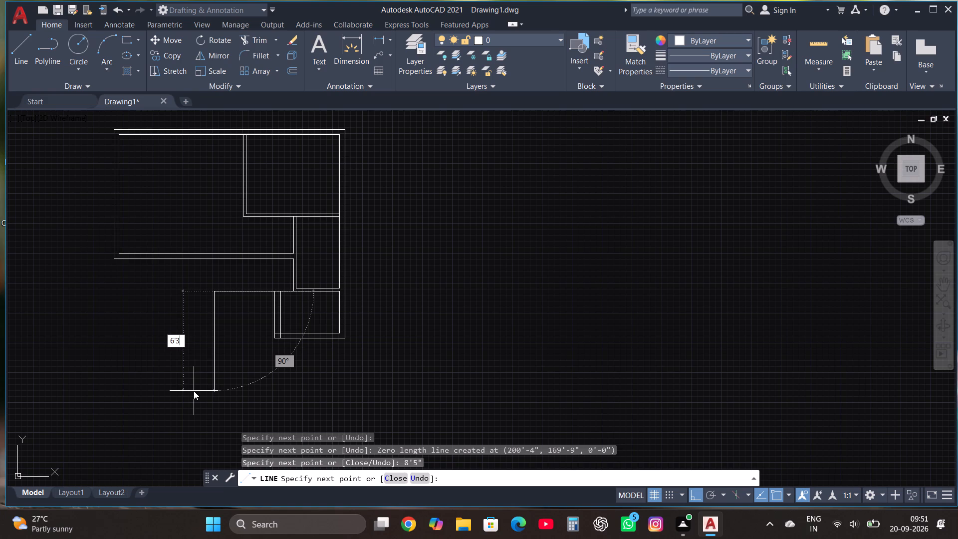
key(shift+quotedbl)
key(Return)
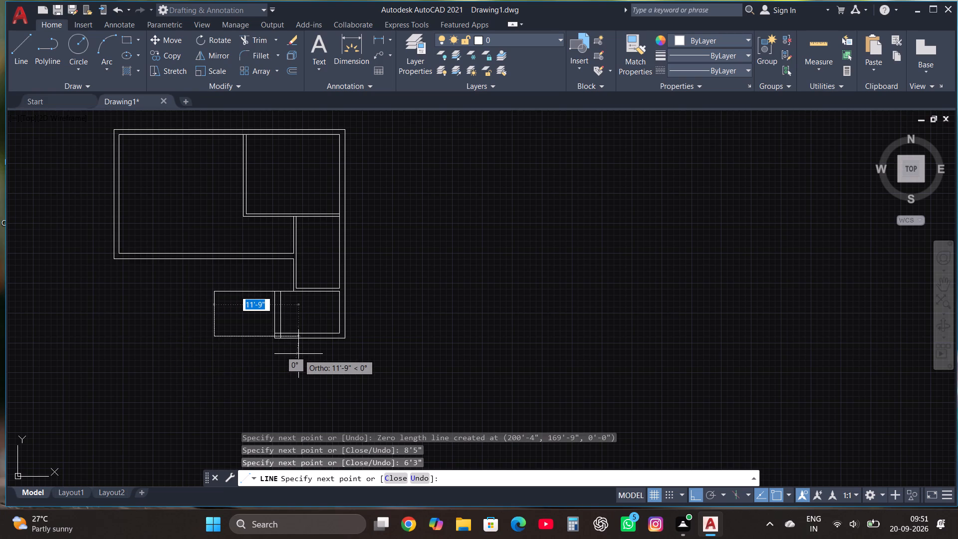
key(Escape)
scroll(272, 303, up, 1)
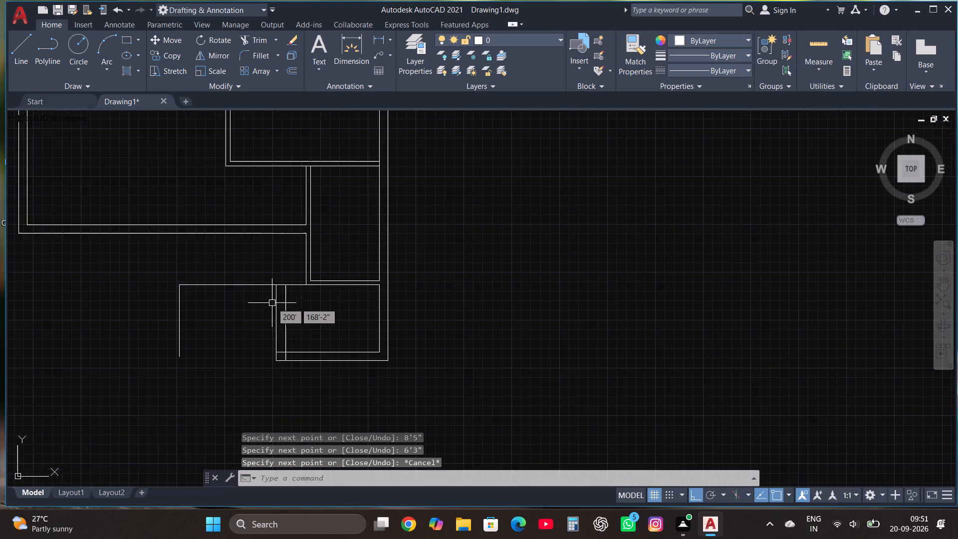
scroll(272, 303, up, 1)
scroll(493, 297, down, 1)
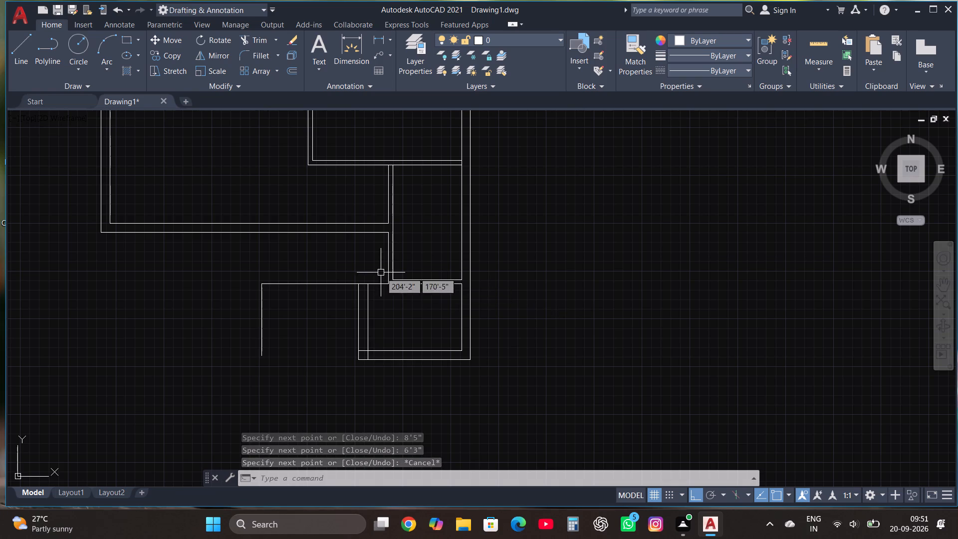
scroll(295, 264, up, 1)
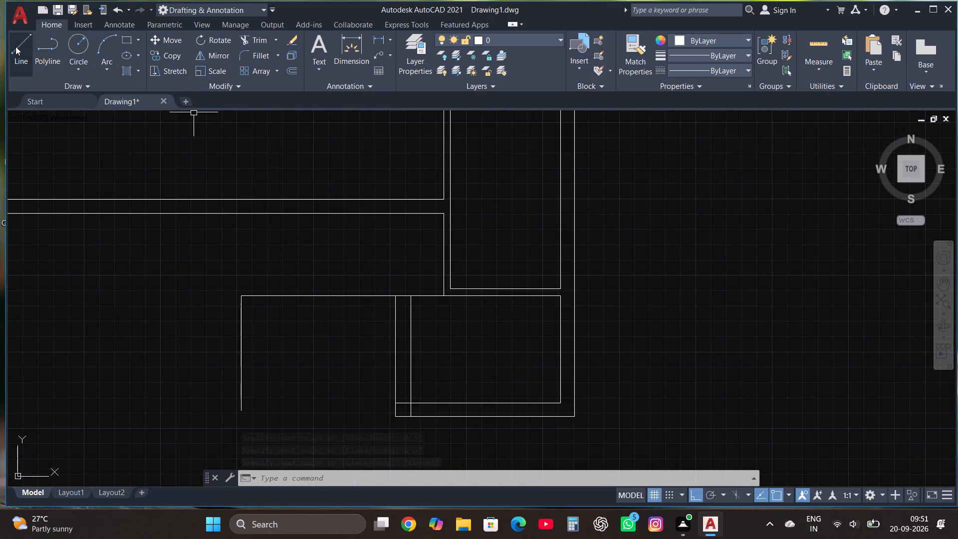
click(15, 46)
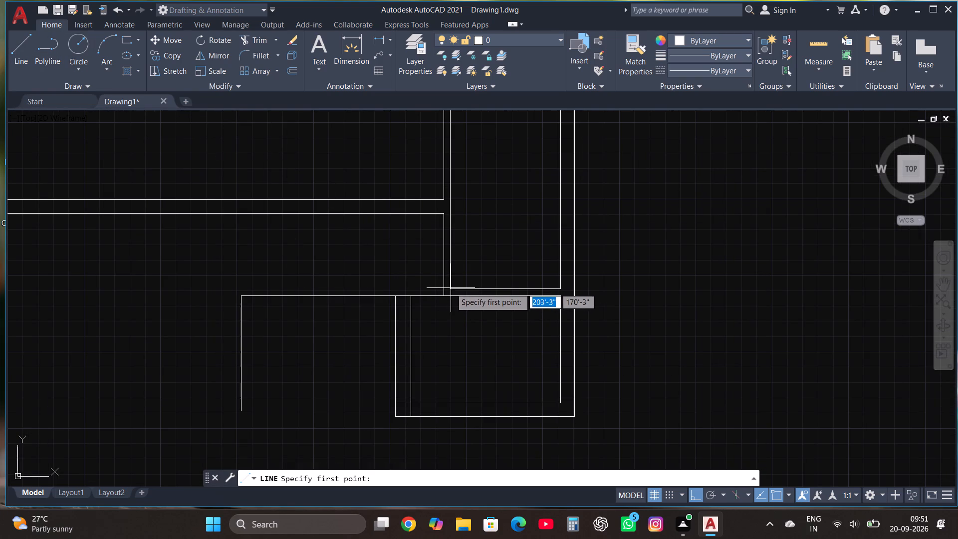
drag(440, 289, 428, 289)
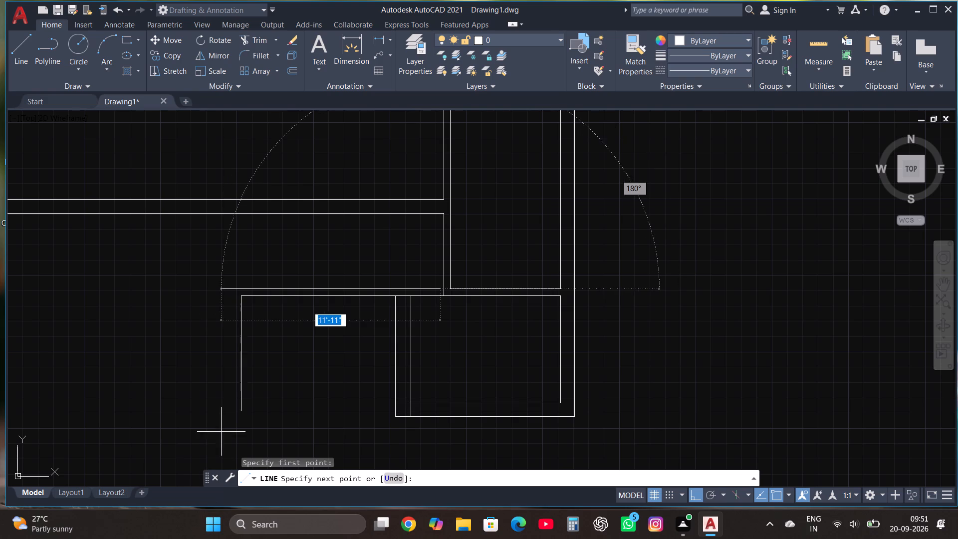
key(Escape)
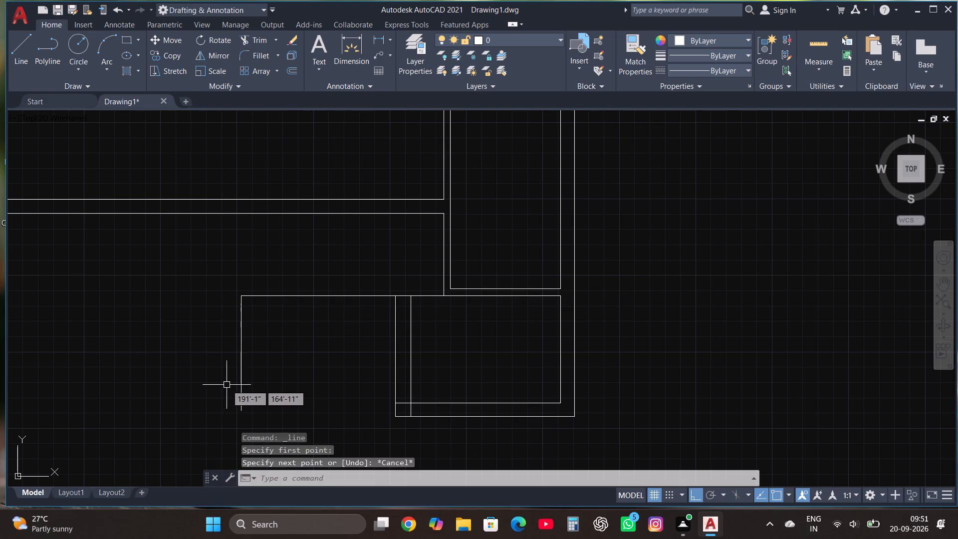
Draw a horizontal line about 11' long above the adjoining room's top line, from the vertical partition to just past the room's left side.
click(25, 38)
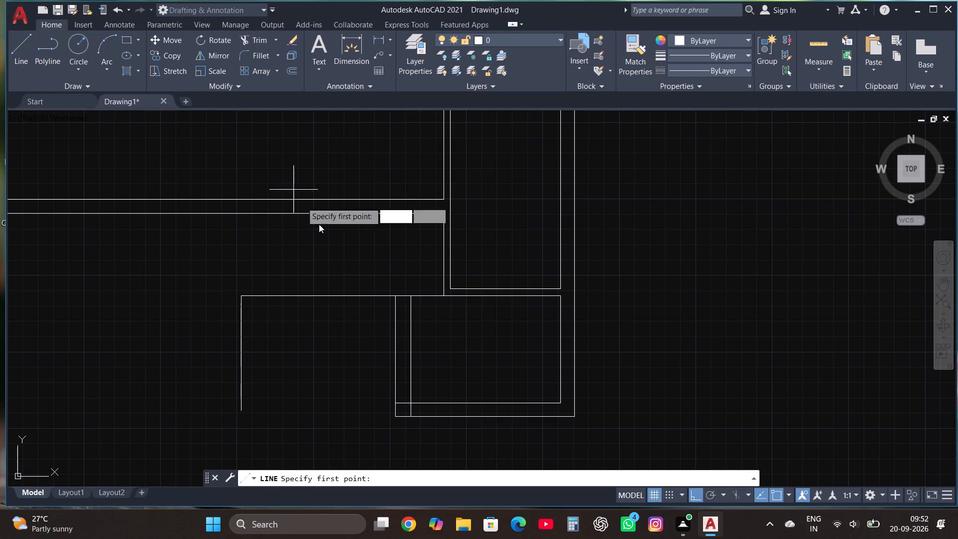
click(11, 47)
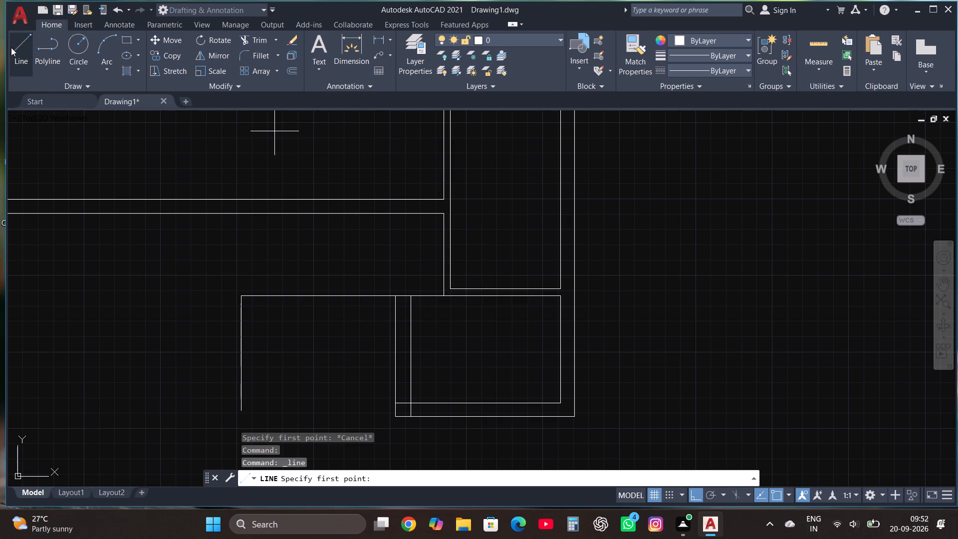
click(445, 288)
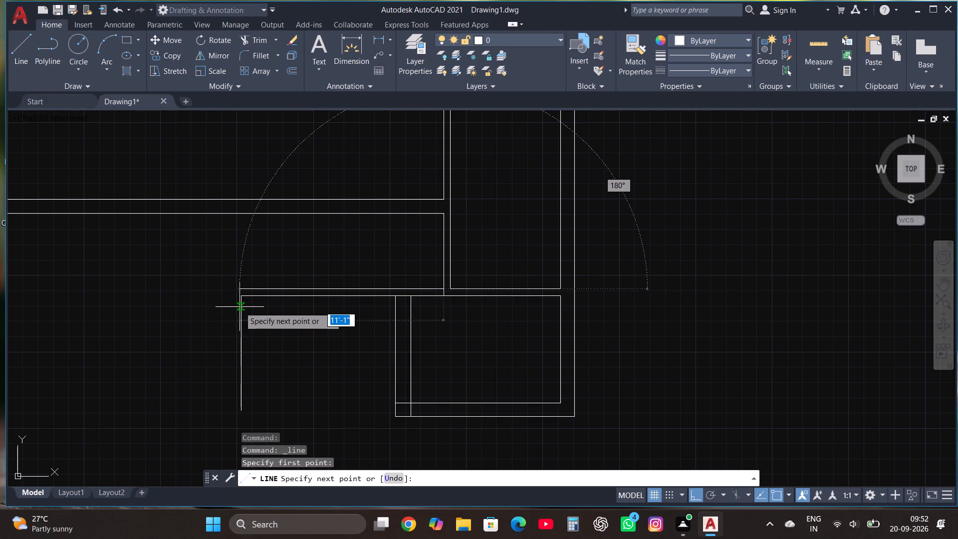
click(236, 286)
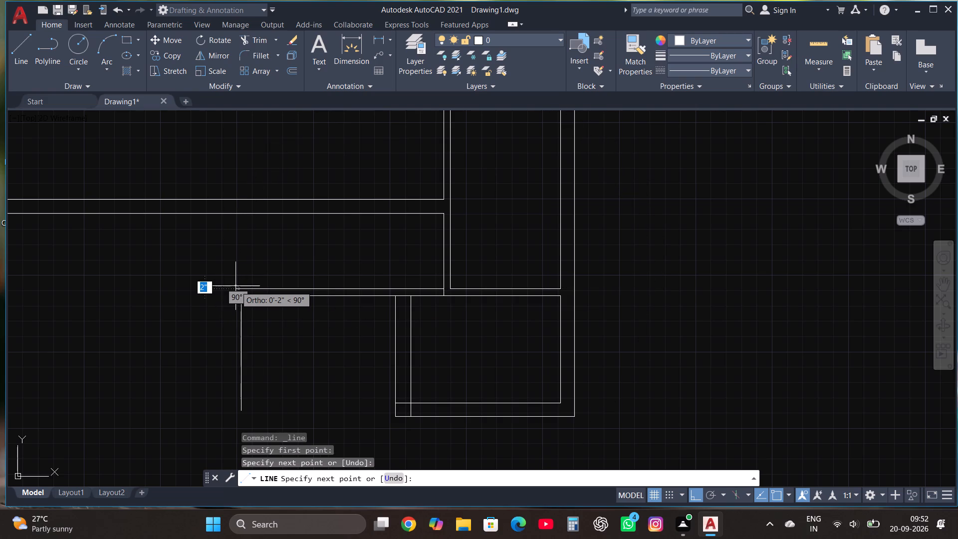
key(Escape)
Draw an 8'5" line leftward along the outer bottom wall line, starting at the bottom end of the lower room's inner left wall line.
scroll(280, 342, down, 3)
scroll(397, 270, down, 2)
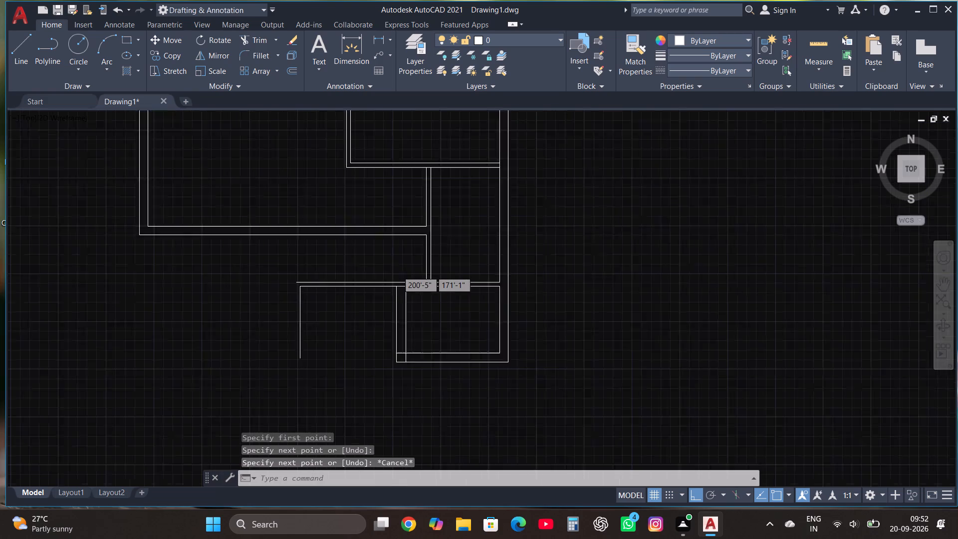
scroll(397, 272, down, 1)
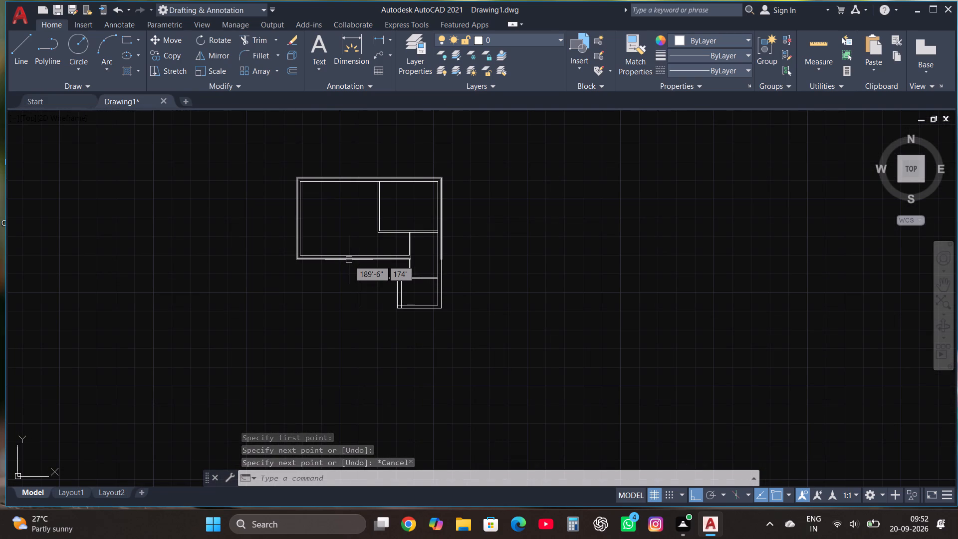
scroll(351, 175, up, 1)
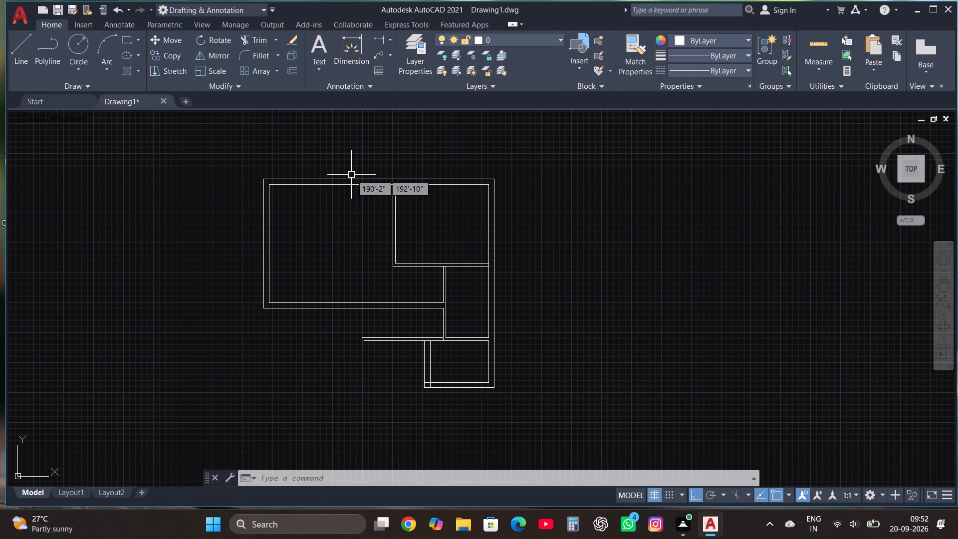
scroll(351, 175, down, 1)
scroll(375, 249, up, 1)
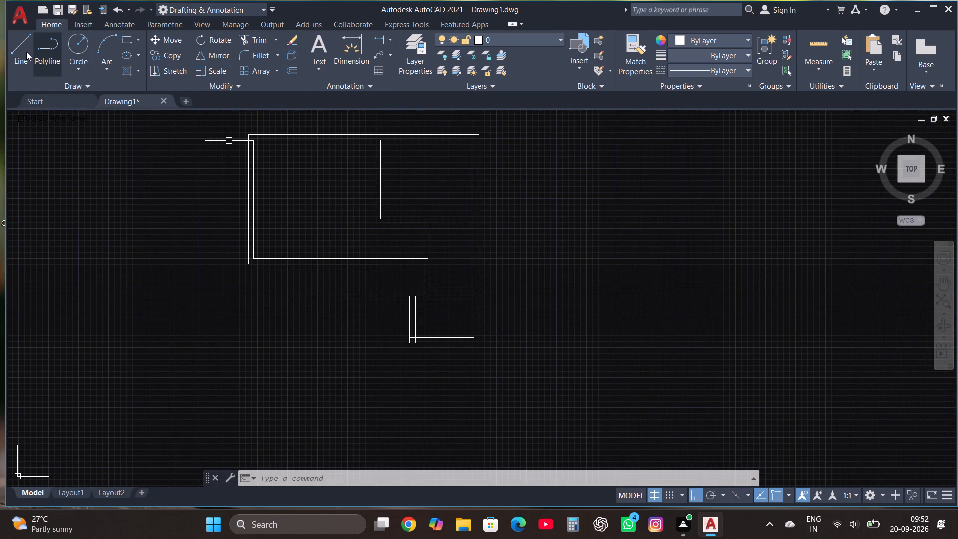
click(26, 52)
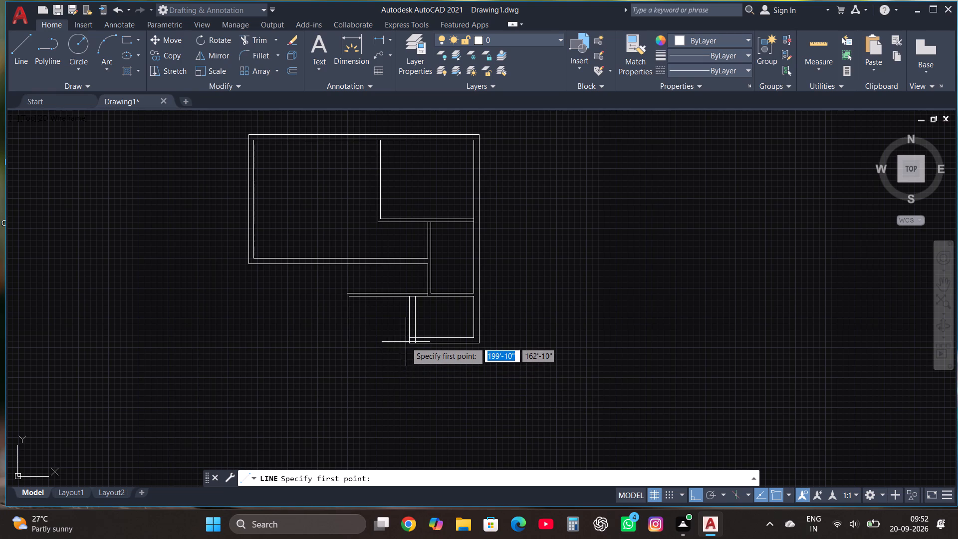
scroll(405, 334, up, 2)
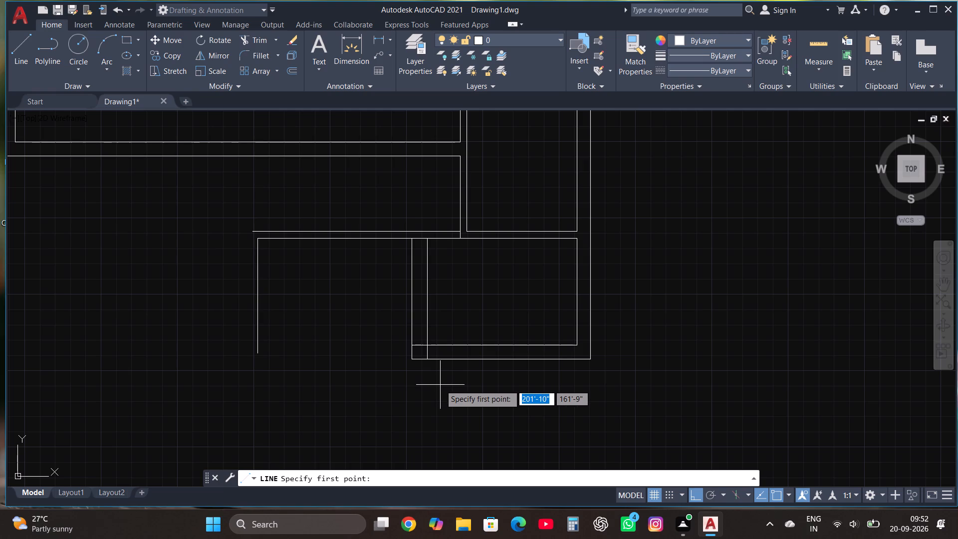
click(429, 359)
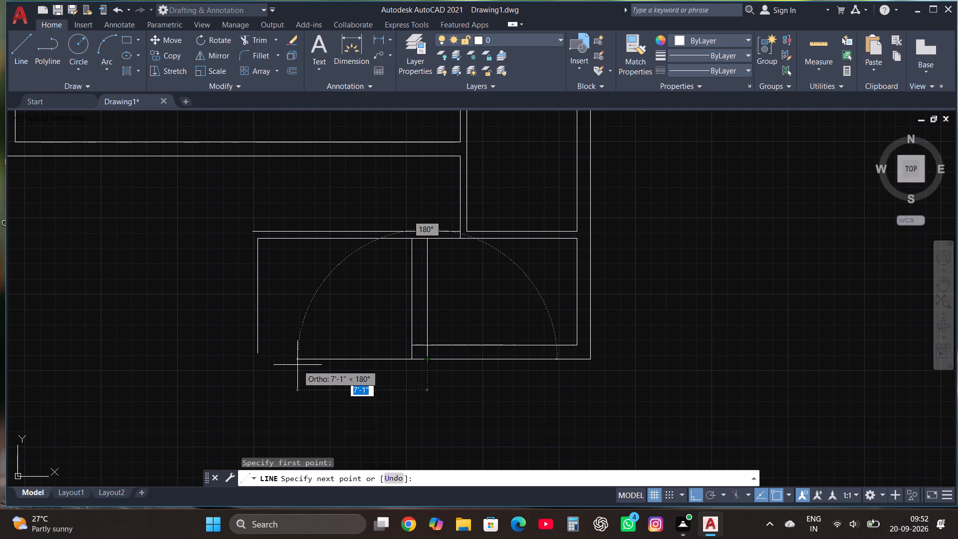
text(8'5")
key(Return)
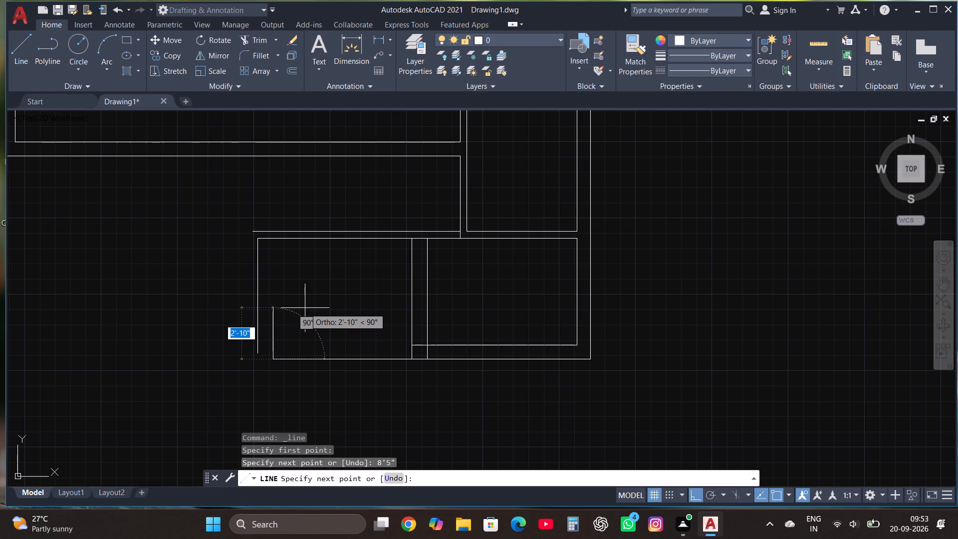
key(Escape)
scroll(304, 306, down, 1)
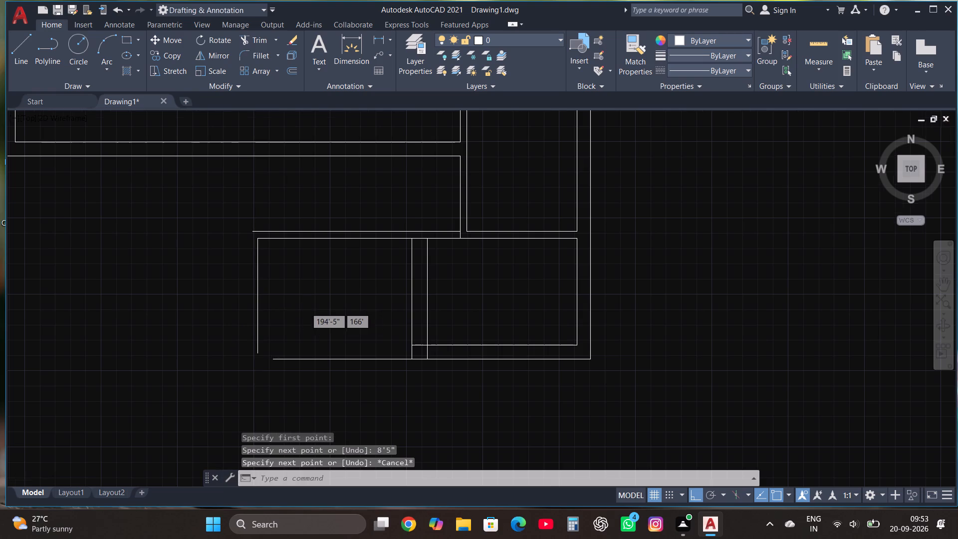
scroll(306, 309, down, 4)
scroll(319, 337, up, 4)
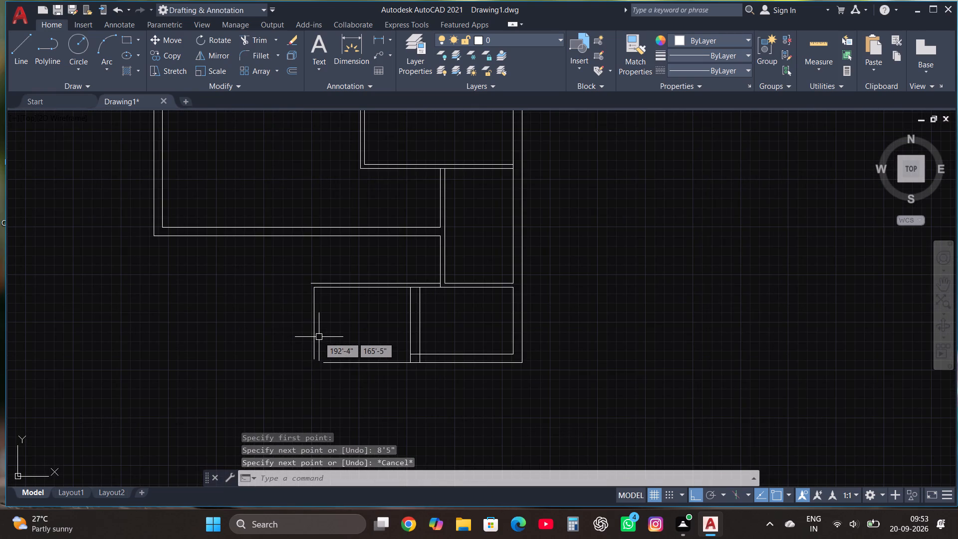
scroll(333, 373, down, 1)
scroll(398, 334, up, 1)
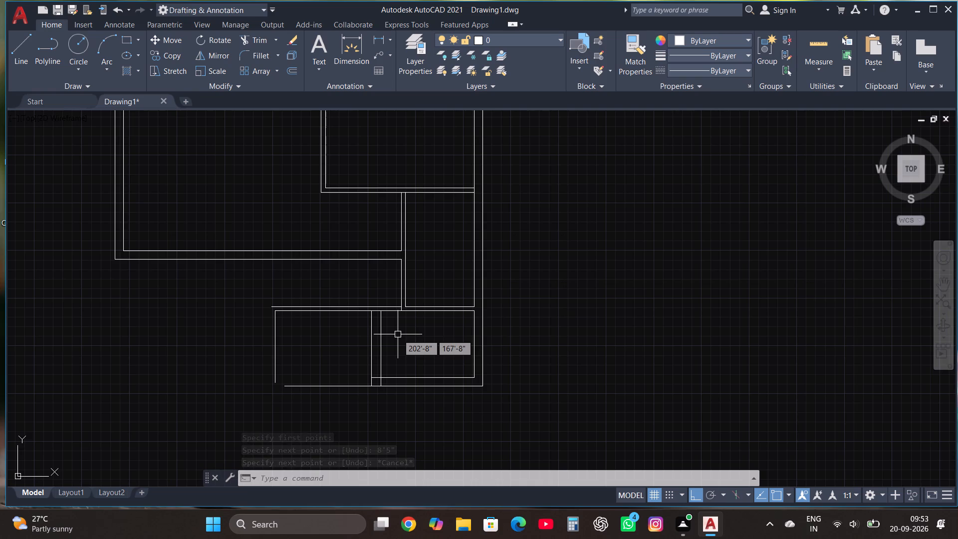
Draw a line 3'4" rightward along the outer bottom wall from the large room's outer lower-left corner, continuing 13' upward.
scroll(405, 351, down, 1)
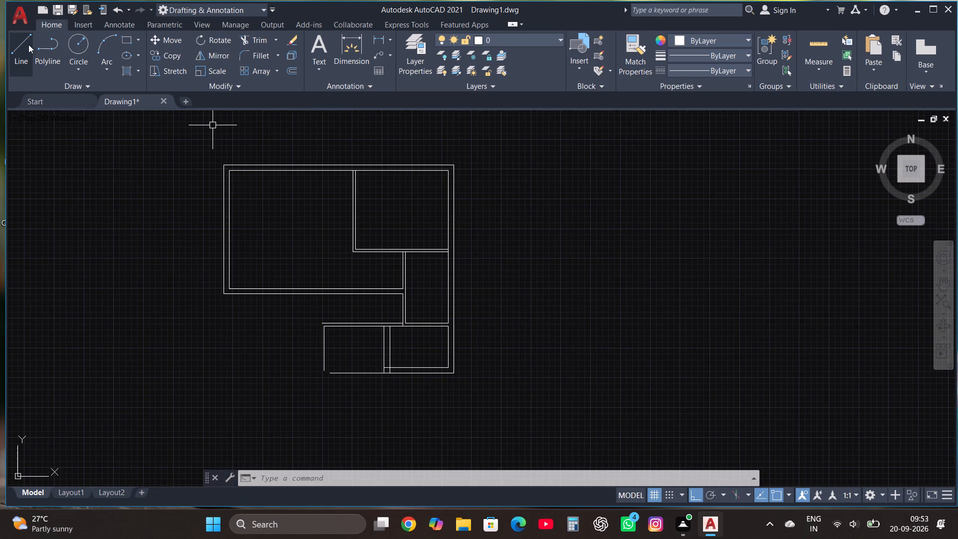
click(15, 44)
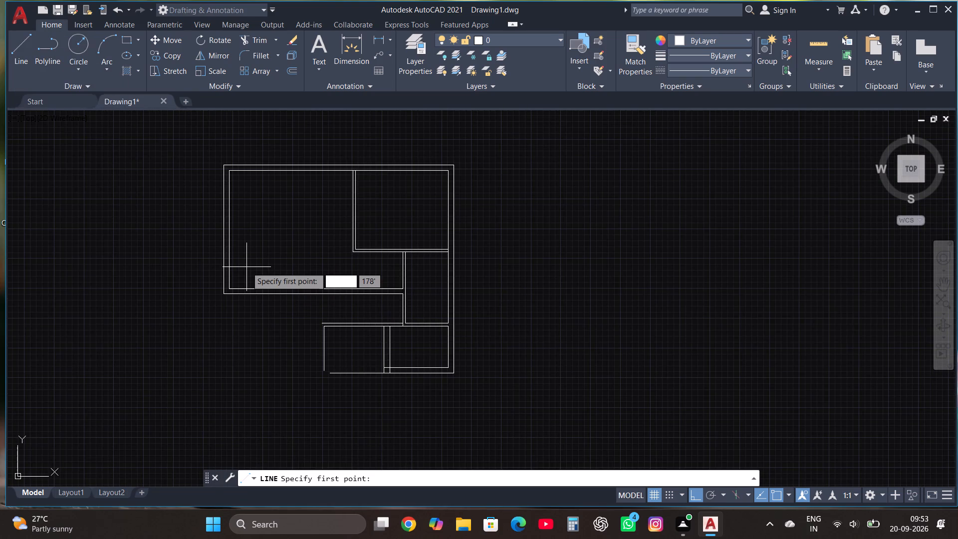
scroll(246, 267, down, 1)
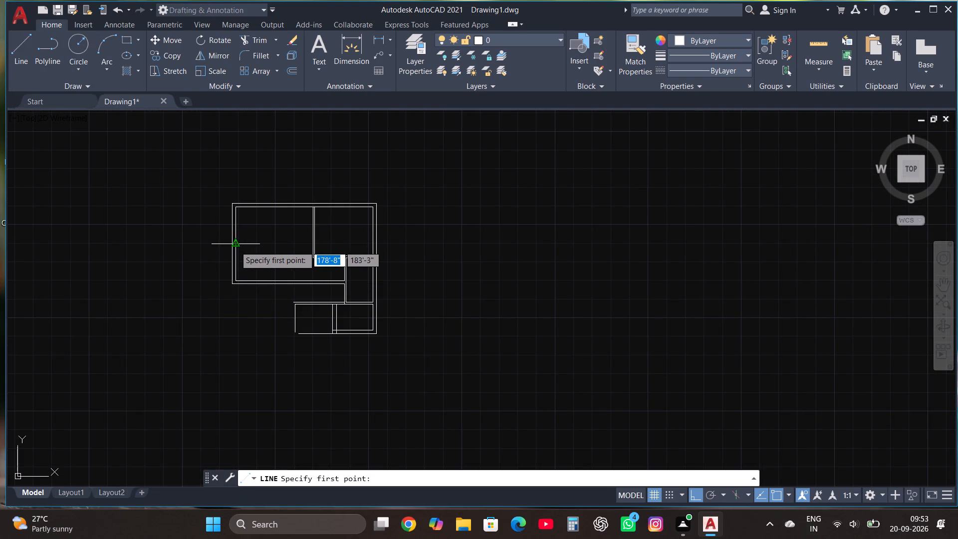
scroll(218, 238, up, 1)
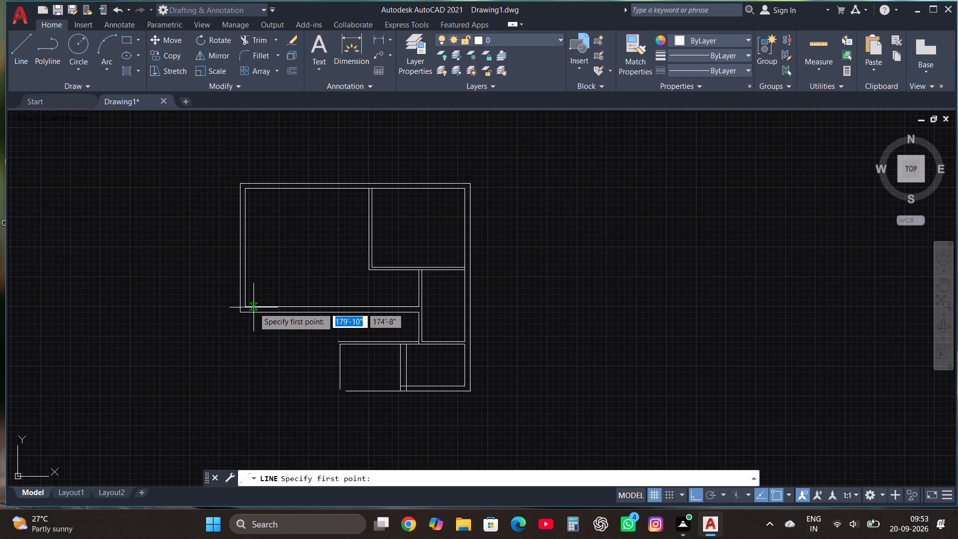
scroll(250, 300, up, 1)
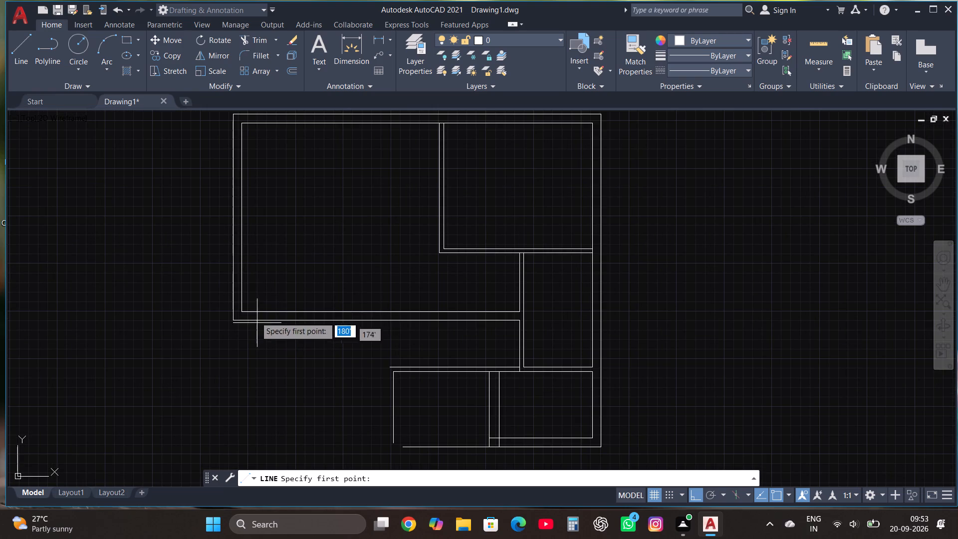
scroll(247, 310, up, 2)
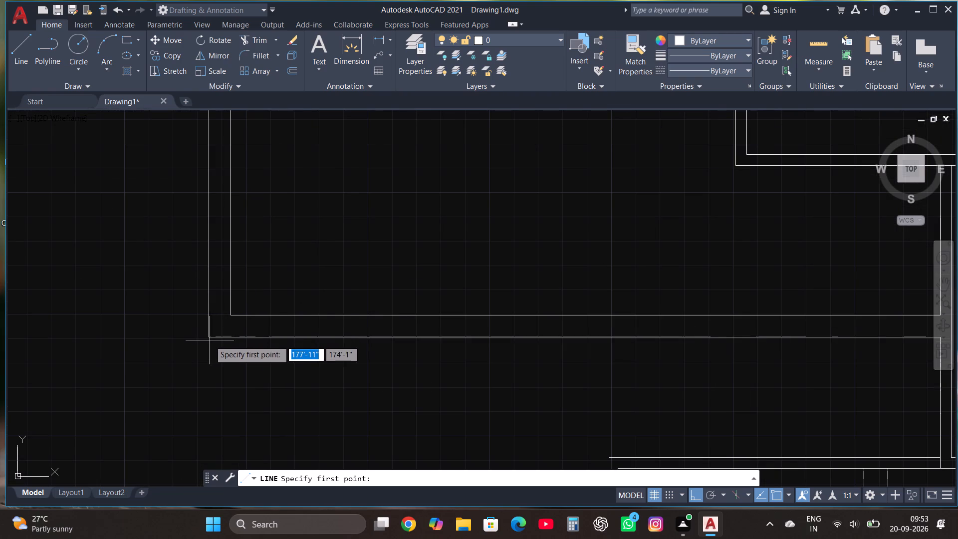
click(206, 339)
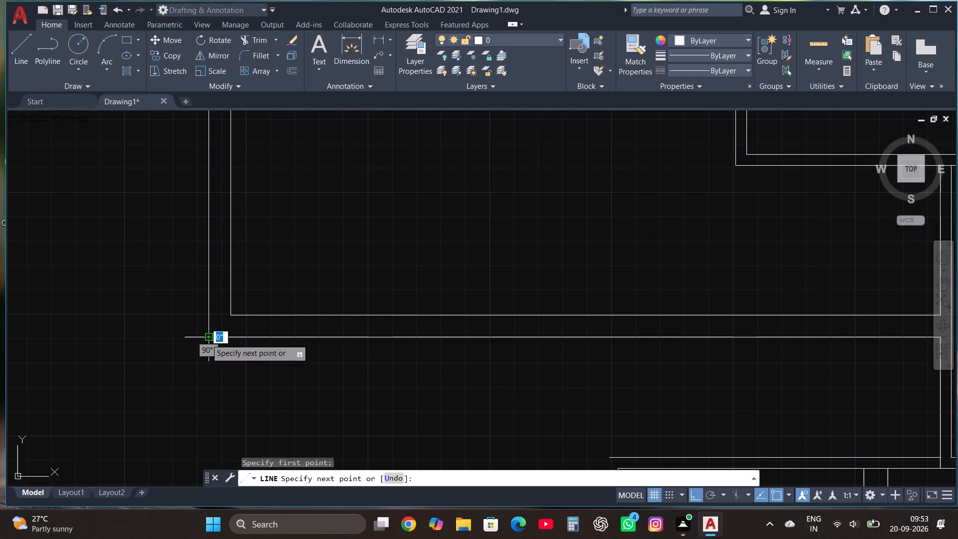
text(3'4")
key(Return)
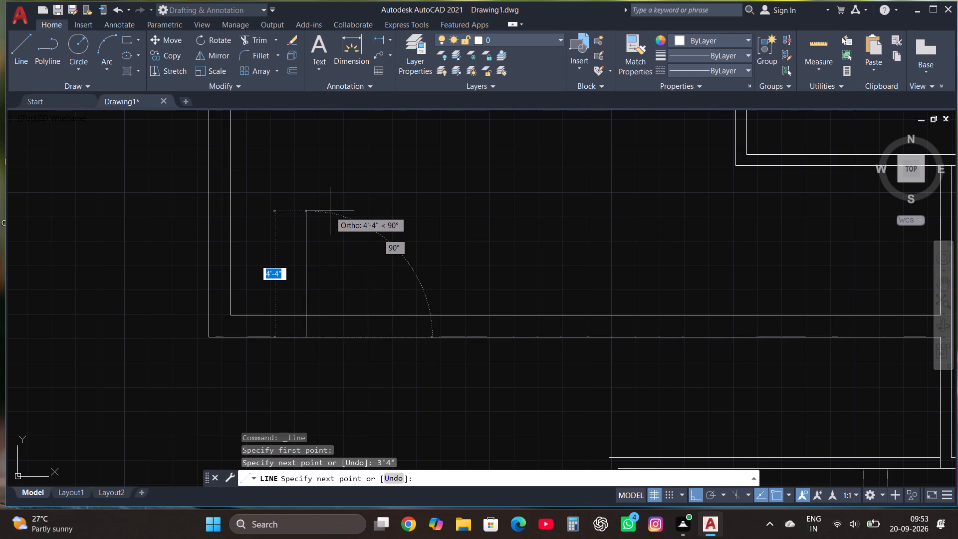
text(13')
key(Return)
Continue the line 11'2" to the right and 13' downward to form the inner room's top and right sides.
scroll(332, 216, down, 4)
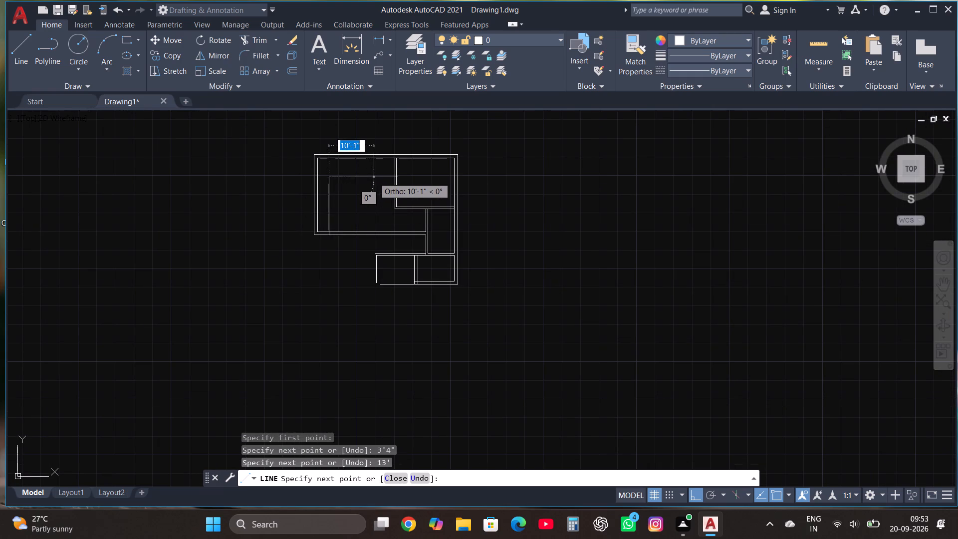
scroll(374, 177, up, 2)
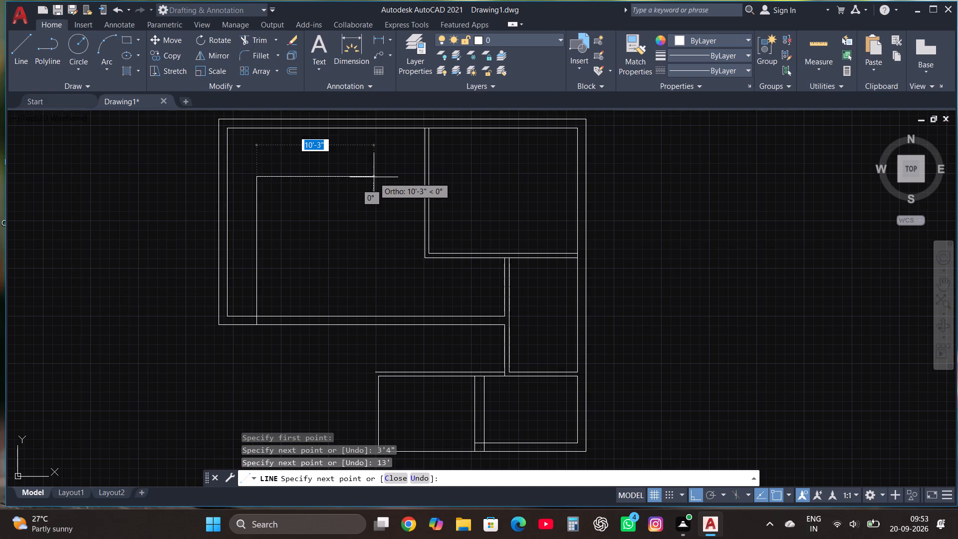
text(11'2")
key(Return)
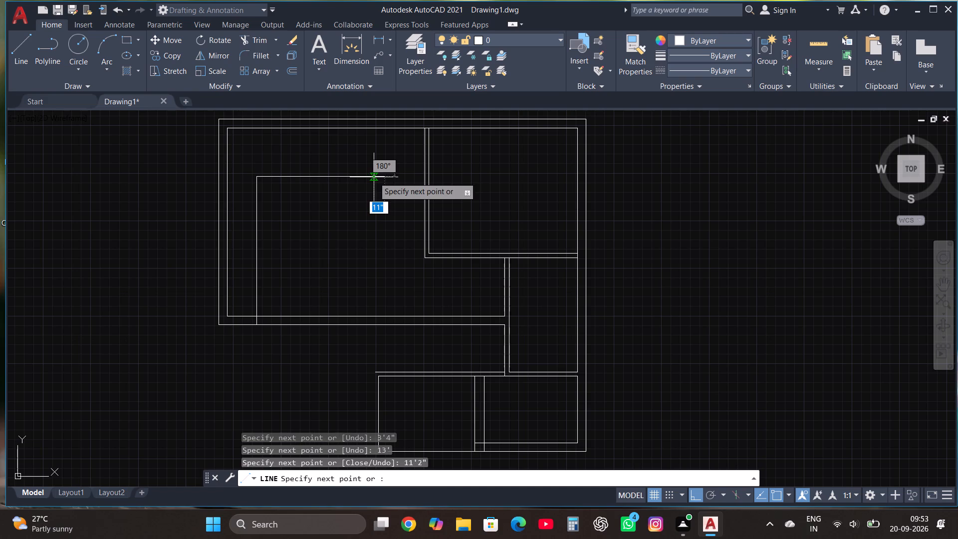
text(13')
key(Return)
key(Escape)
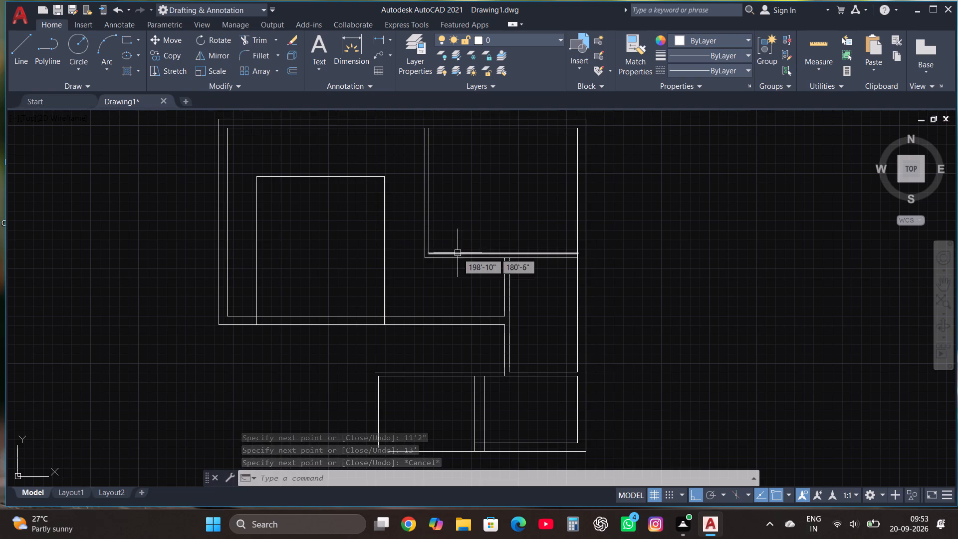
Draw a short horizontal line leftward from the large room's inner upper-left corner to just past the outer left wall.
scroll(258, 328, up, 1)
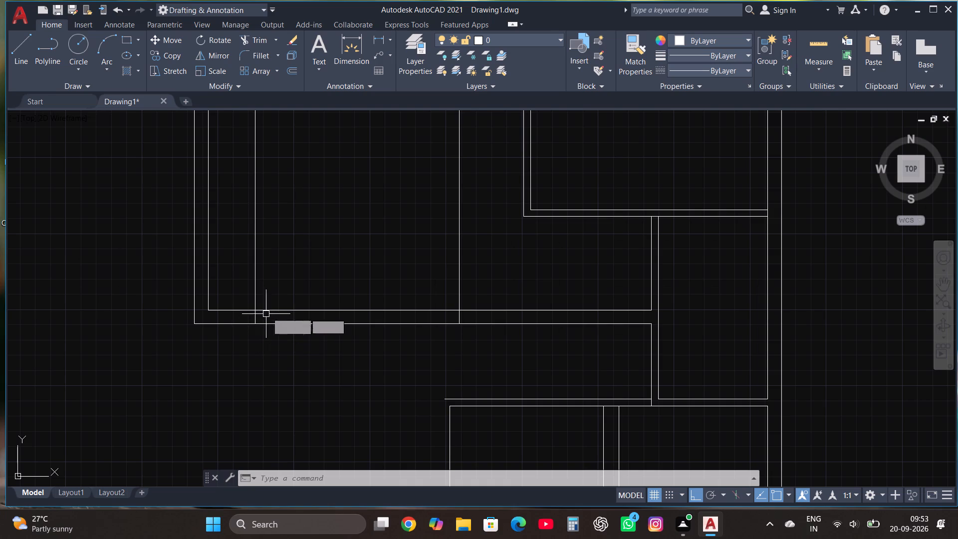
scroll(279, 373, down, 2)
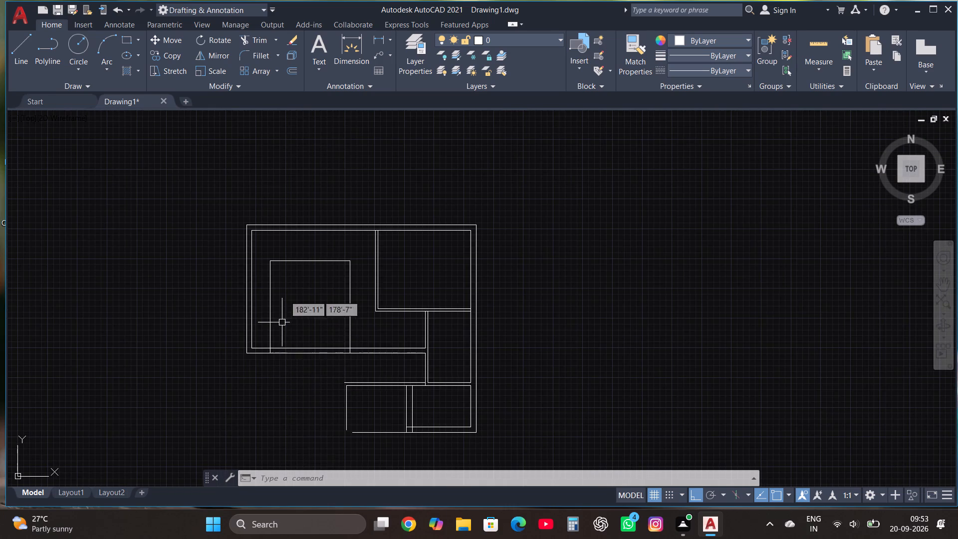
scroll(258, 227, up, 1)
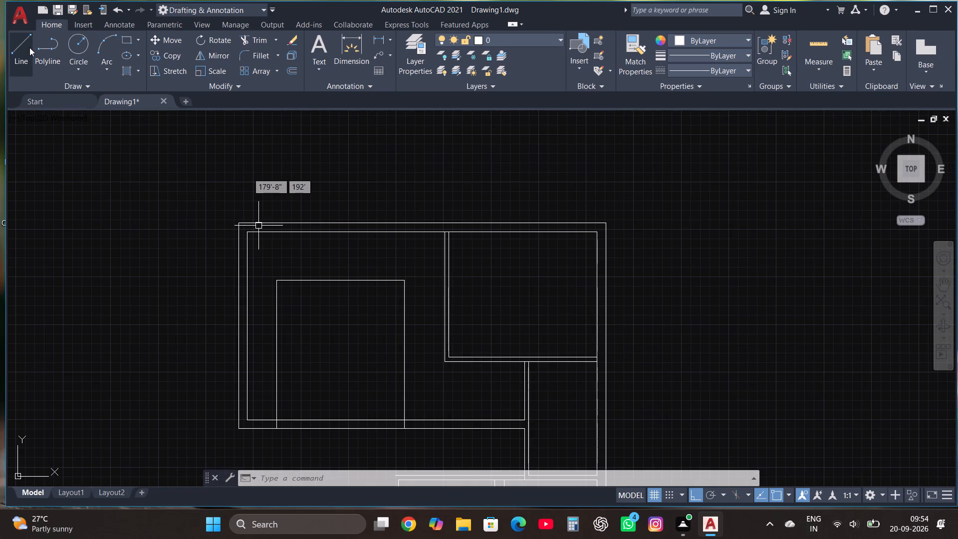
click(29, 47)
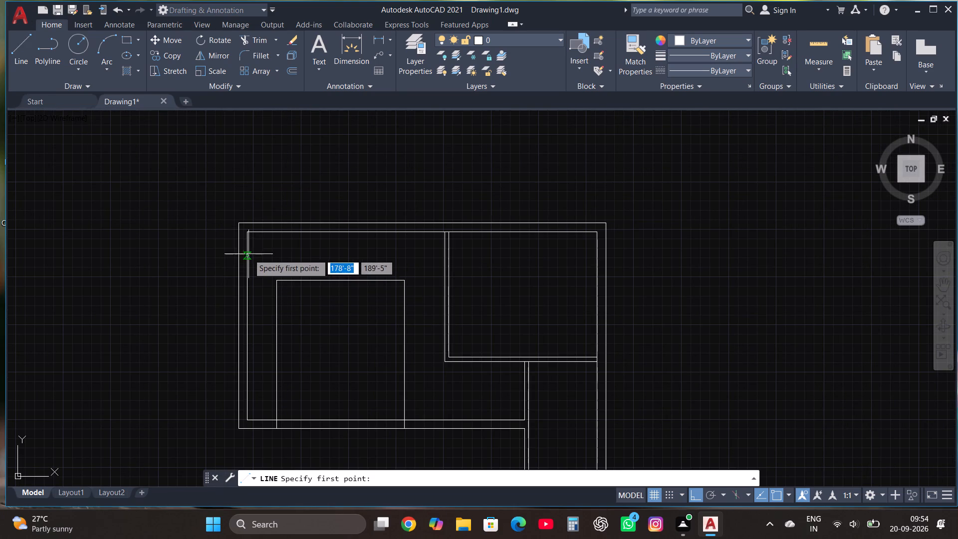
click(247, 234)
click(222, 229)
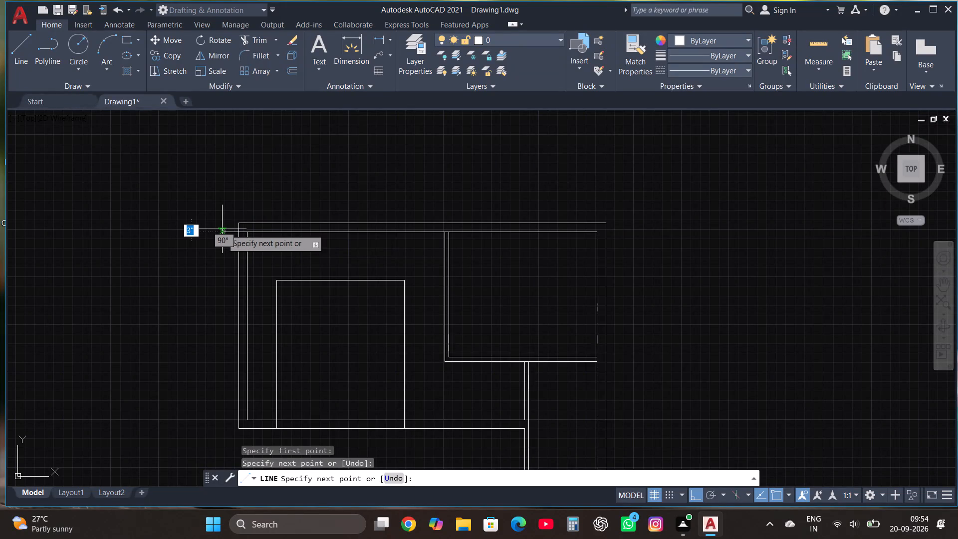
key(Escape)
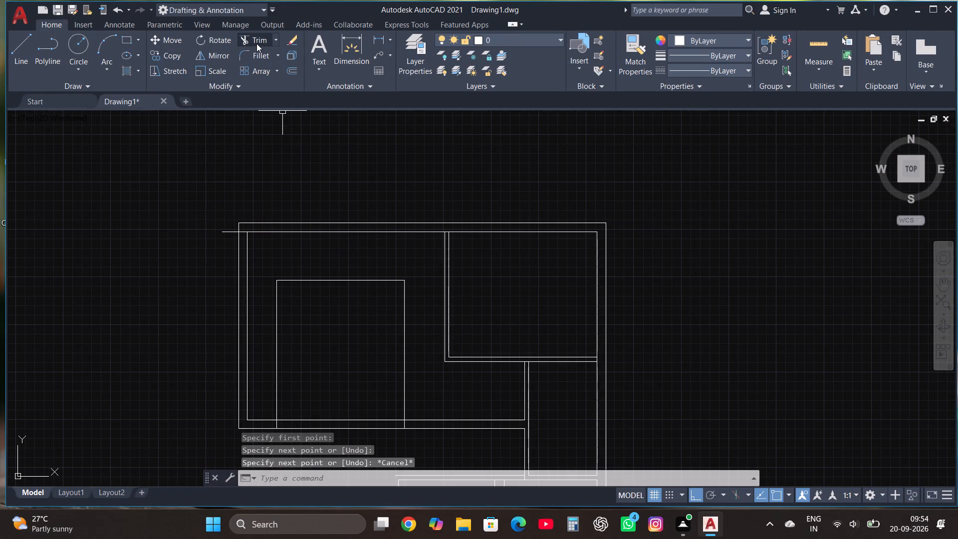
Trim the short line's overhang outside the outer left wall and remove the left wall's inner line.
click(256, 39)
click(232, 230)
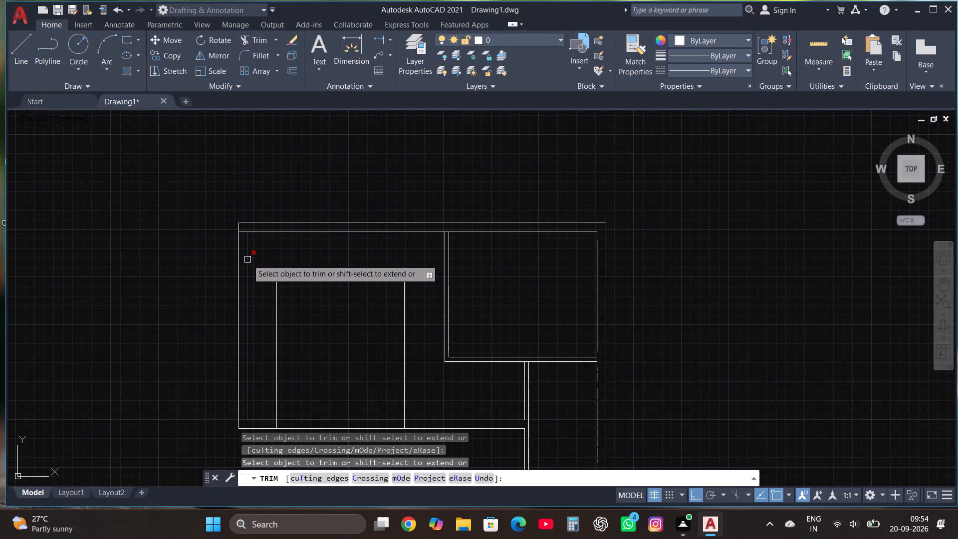
click(247, 260)
scroll(247, 260, down, 1)
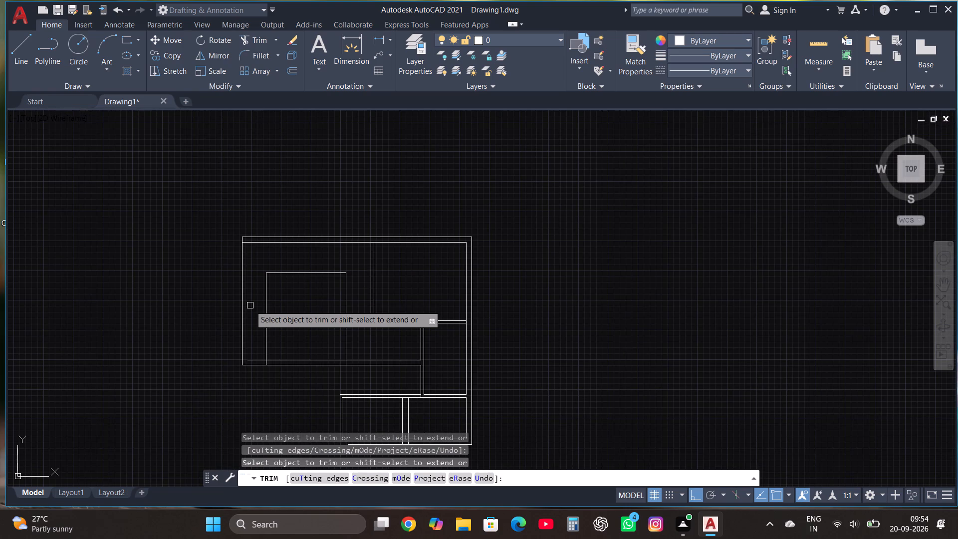
scroll(278, 287, down, 1)
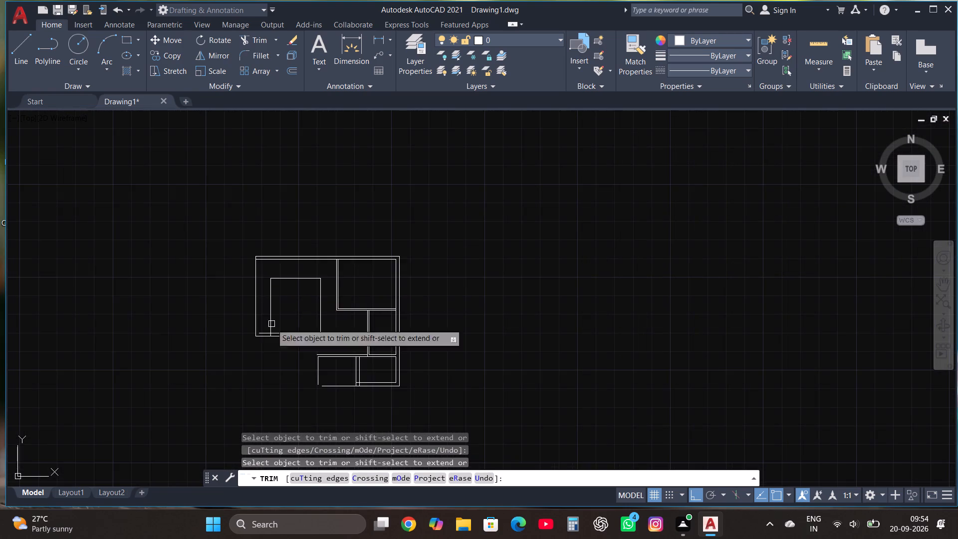
scroll(267, 360, up, 4)
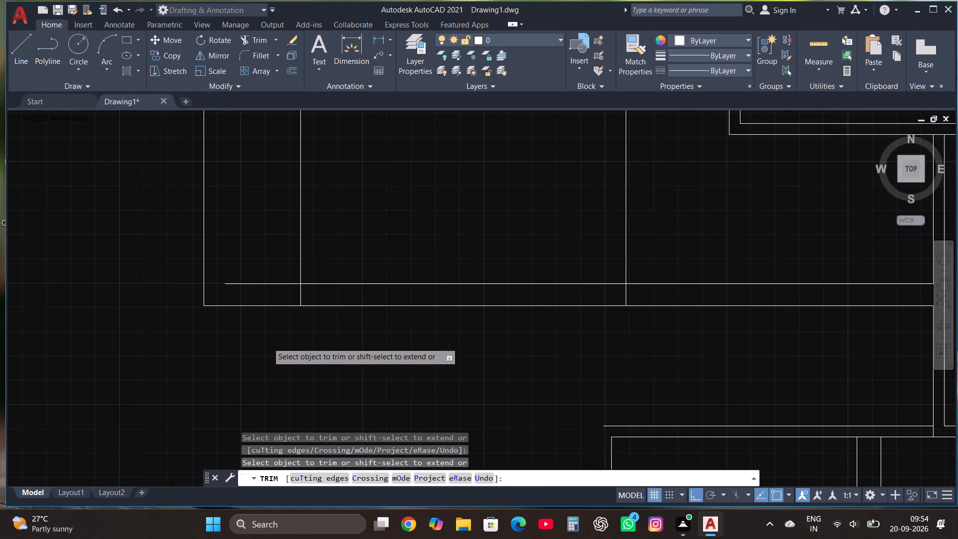
key(Escape)
Offset the inner room's left side line 9" outward to the left.
scroll(267, 342, down, 2)
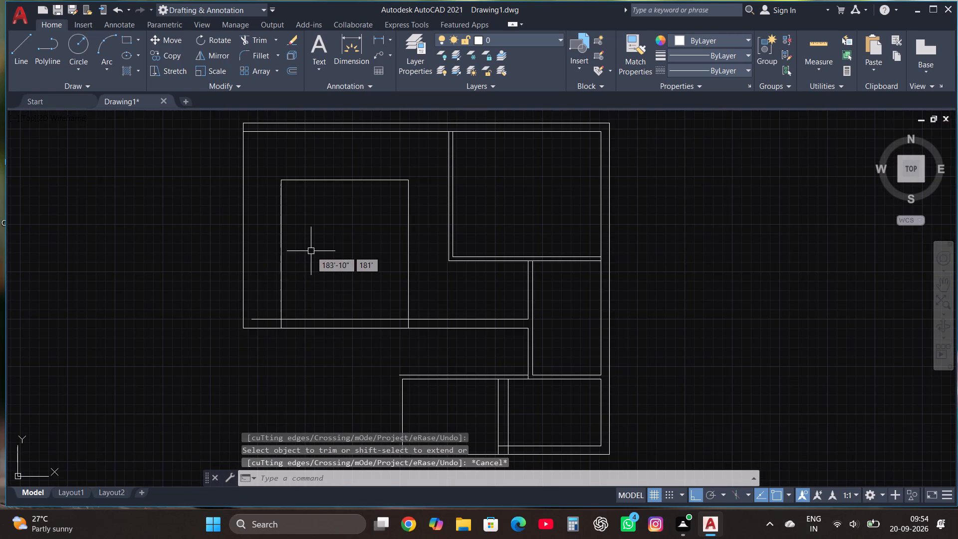
scroll(323, 321, down, 3)
scroll(327, 307, up, 3)
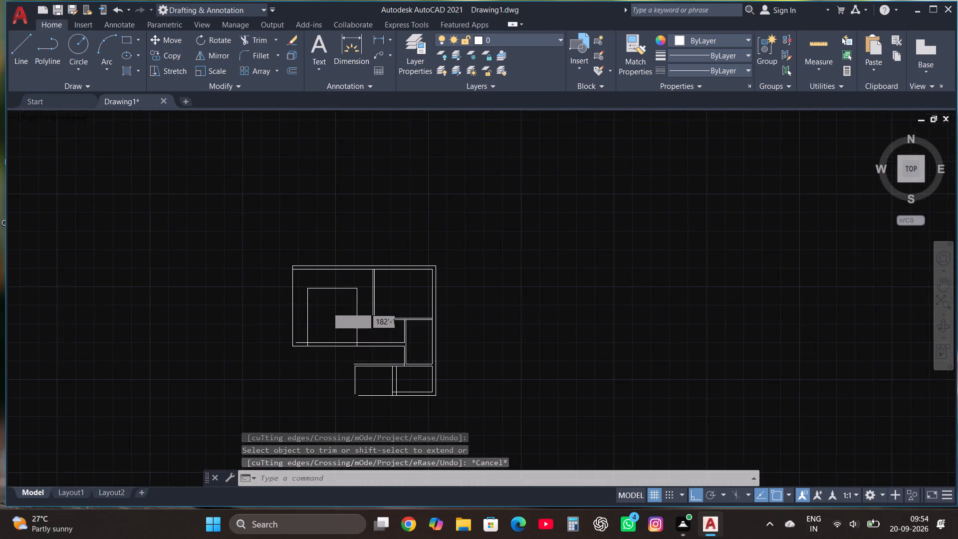
scroll(327, 307, down, 2)
scroll(319, 344, up, 1)
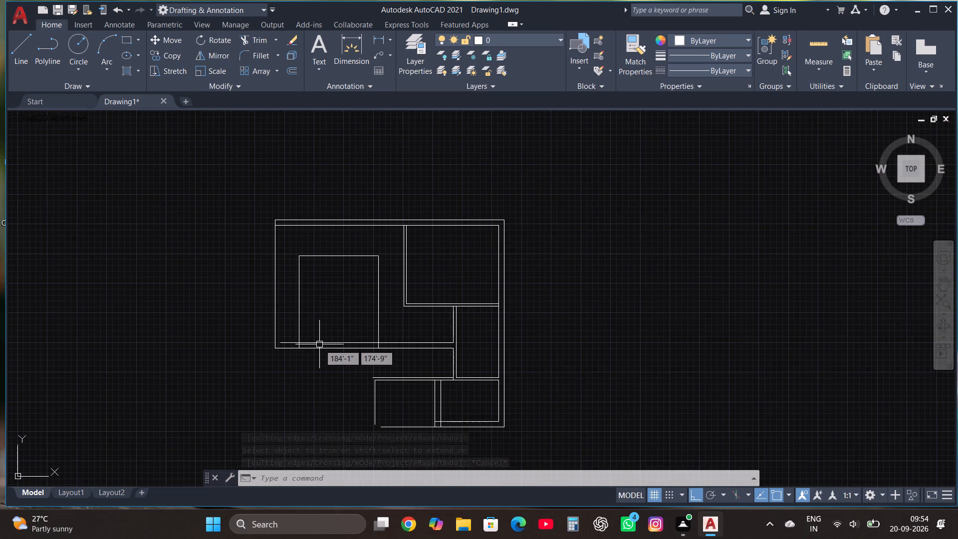
scroll(319, 344, down, 2)
scroll(319, 344, up, 3)
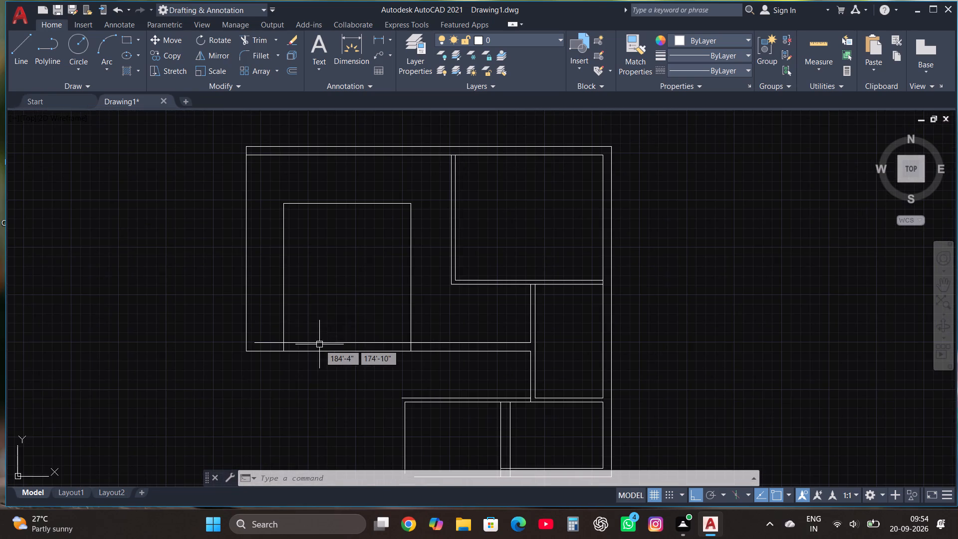
drag(301, 308, 296, 303)
click(282, 276)
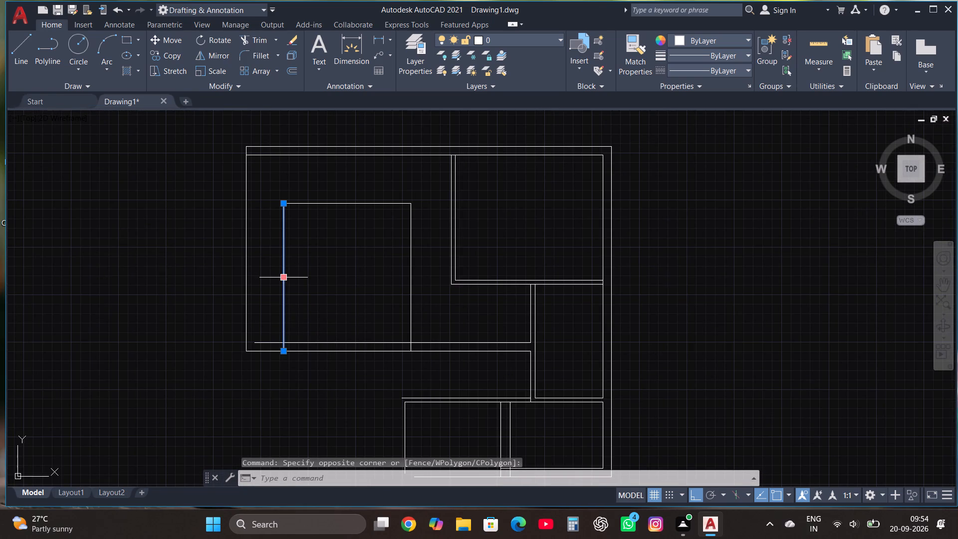
click(294, 77)
click(285, 272)
click(276, 267)
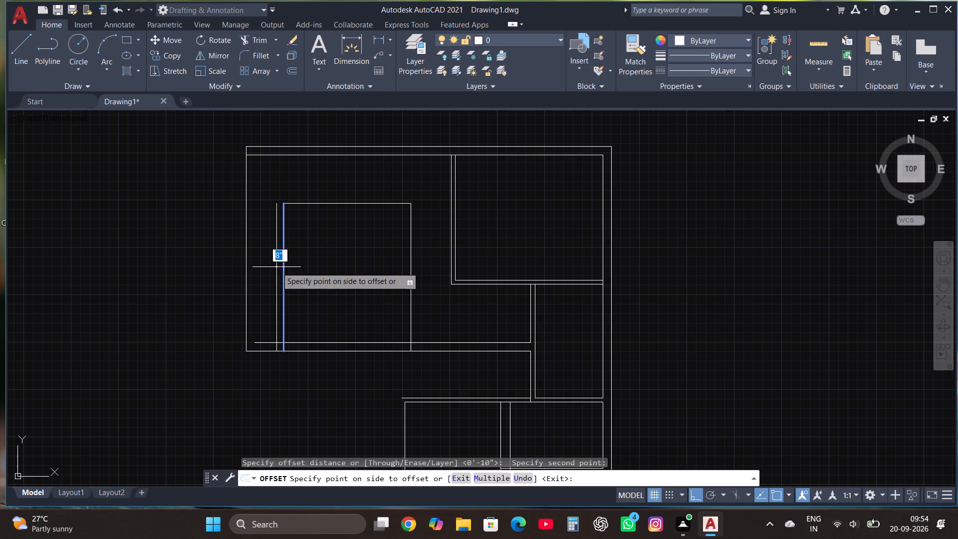
text(4.5)
key(BackSpace)
key(BackSpace)
key(BackSpace)
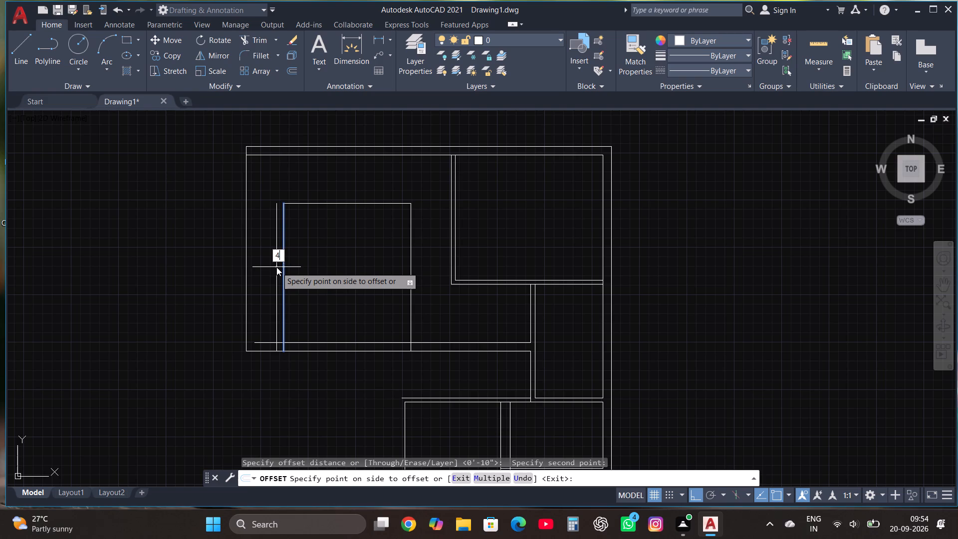
text(9")
key(Return)
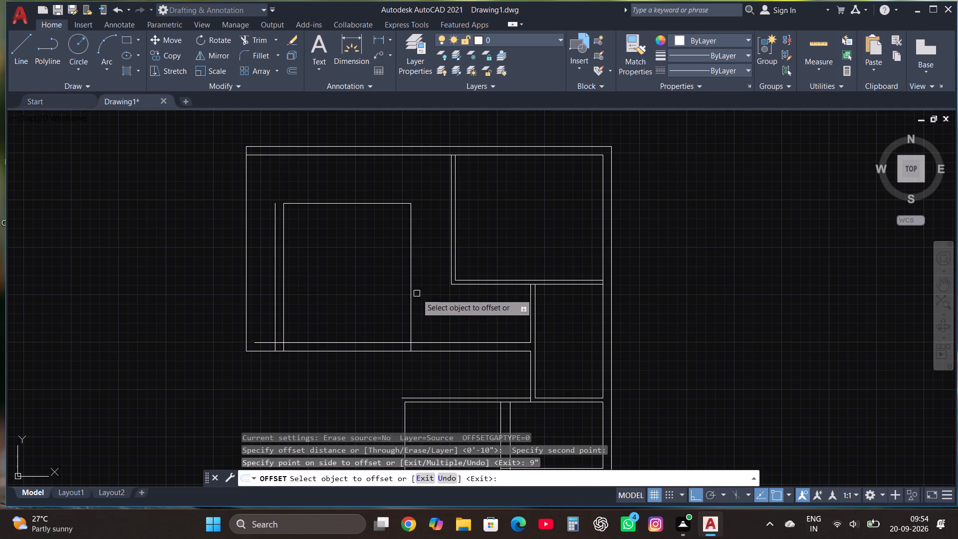
Offset the inner room's right side line 4.5" outward to the right.
click(411, 313)
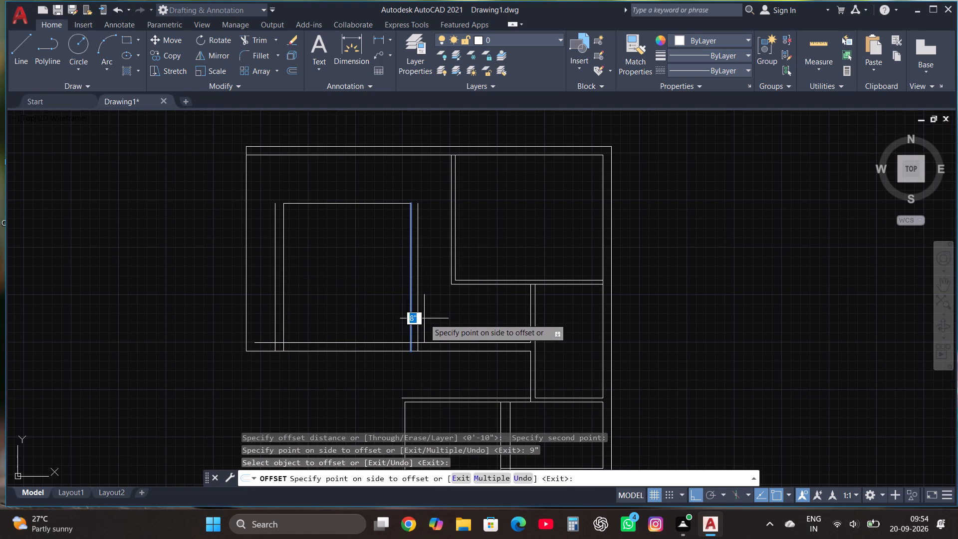
text(4.5")
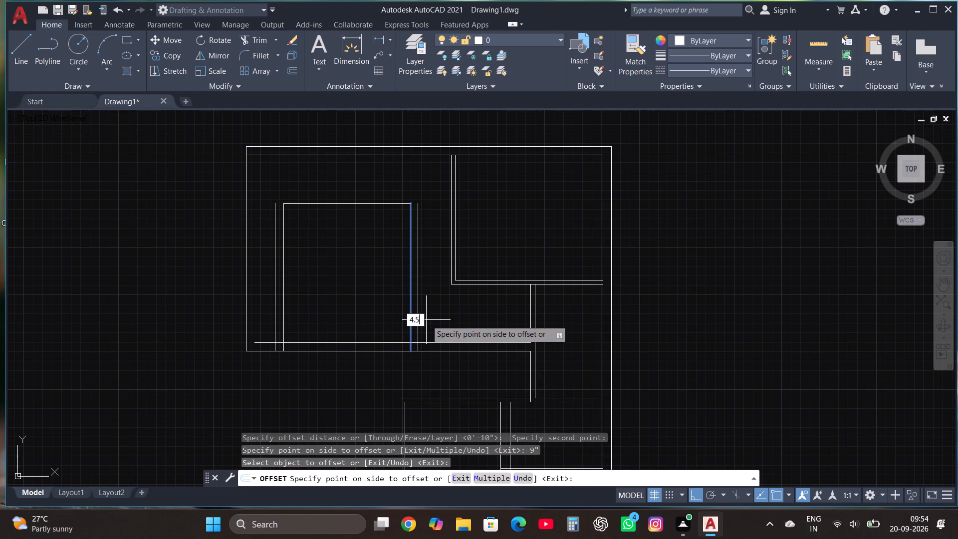
key(Return)
Offset the inner room's top line 4.5" upward.
click(368, 200)
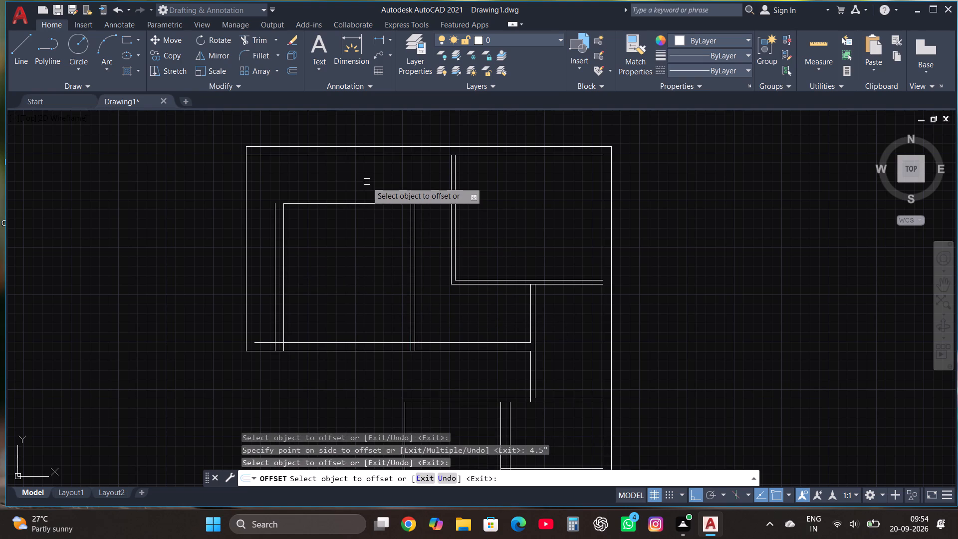
click(366, 203)
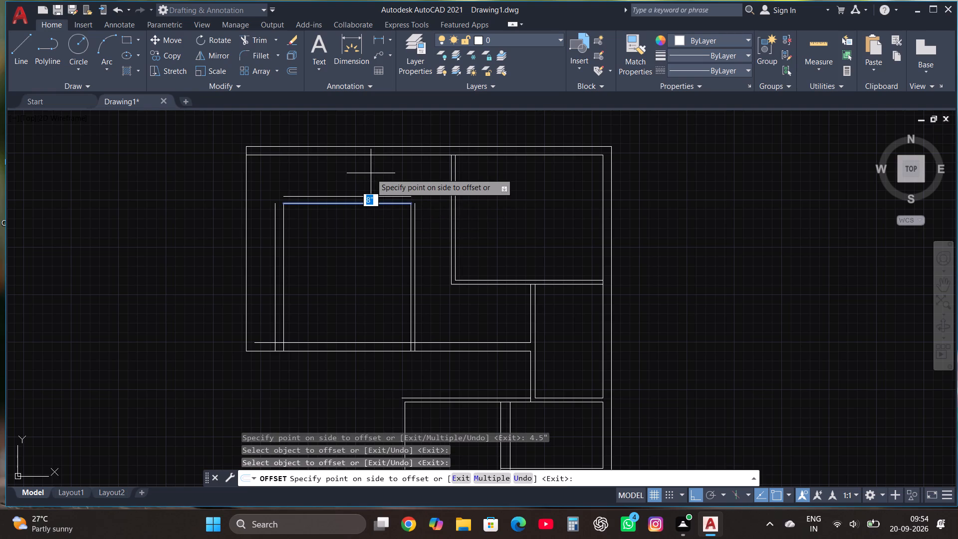
text(4.5")
key(Return)
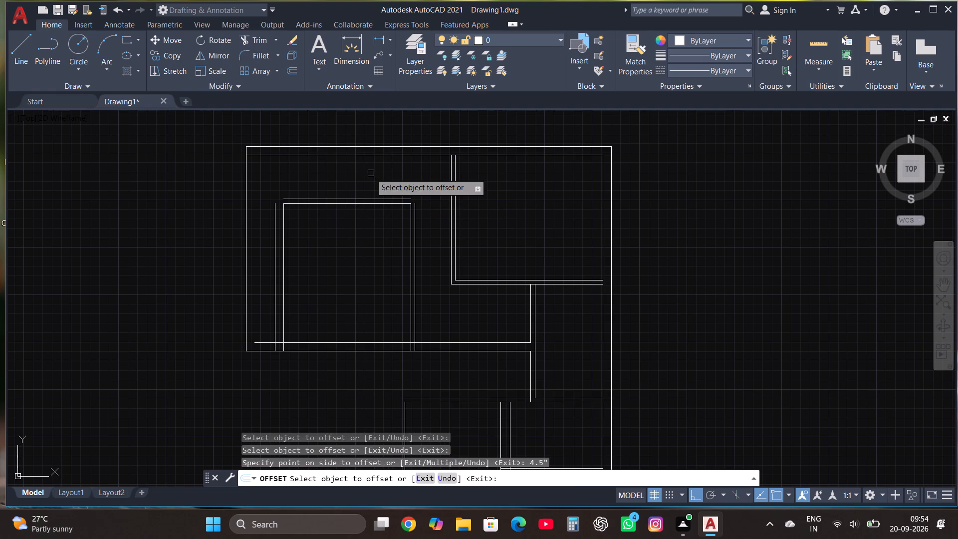
key(Escape)
Fillet the inner room's outer top wall line to its outer left and right wall lines to close both upper corners.
click(260, 57)
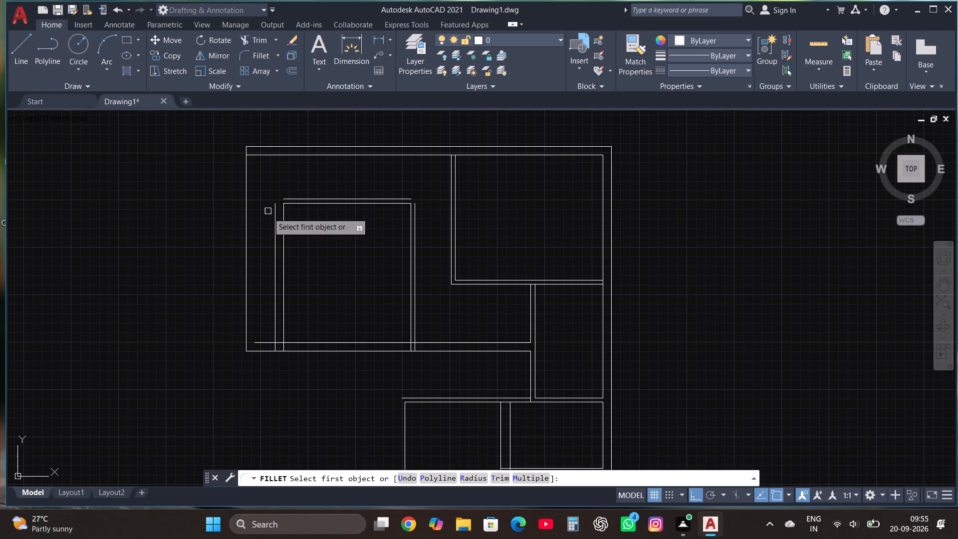
click(276, 231)
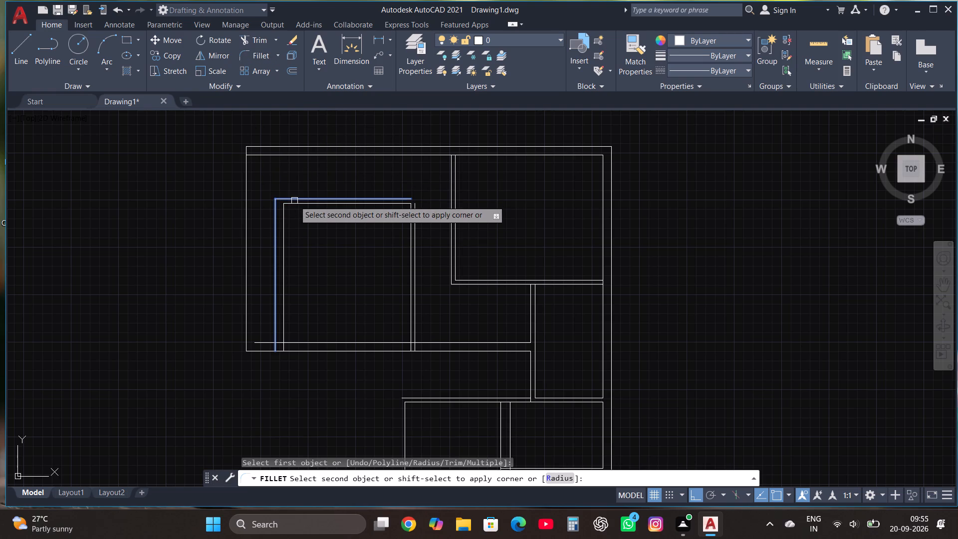
click(294, 201)
click(257, 55)
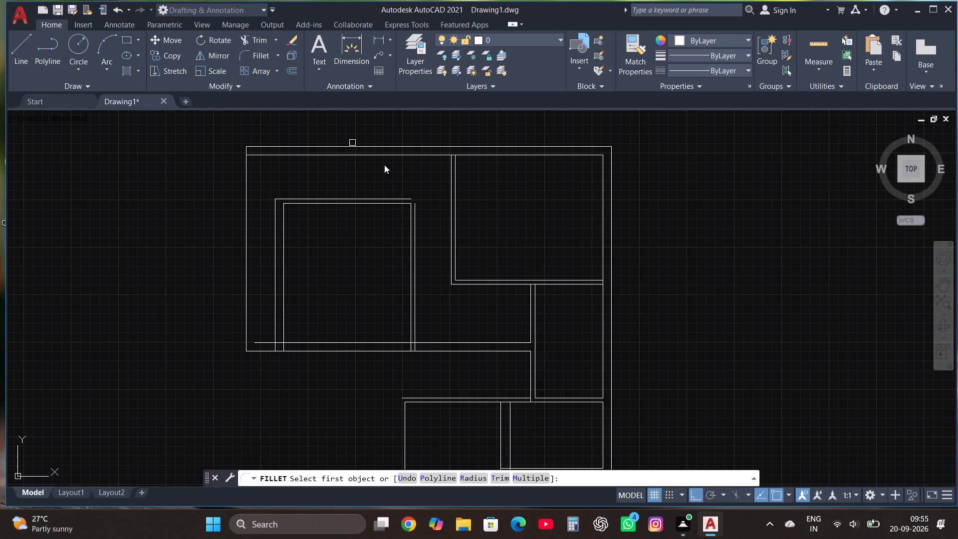
click(401, 199)
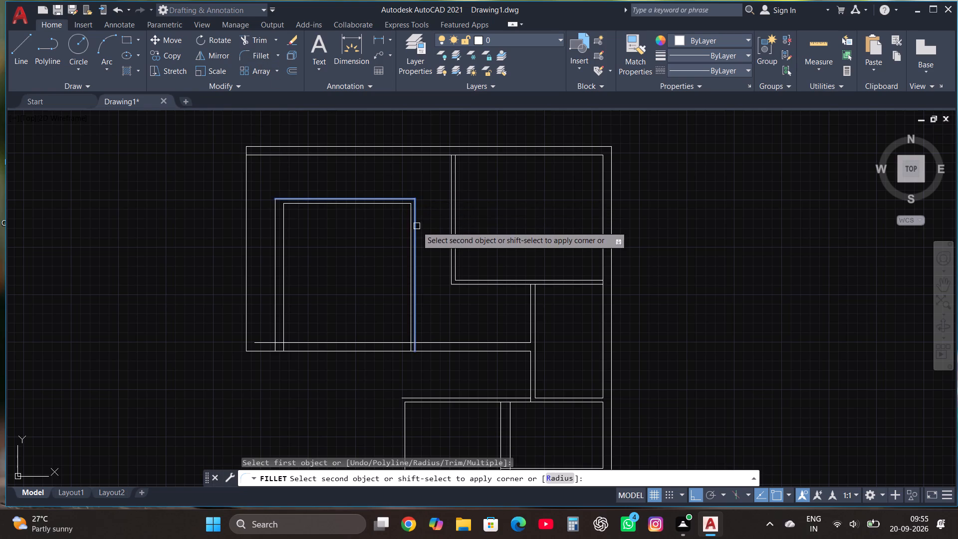
click(417, 226)
key(Escape)
Trim the bottom inner wall line left of the inner room and between its right wall lines, plus the side wall ends below it.
click(267, 40)
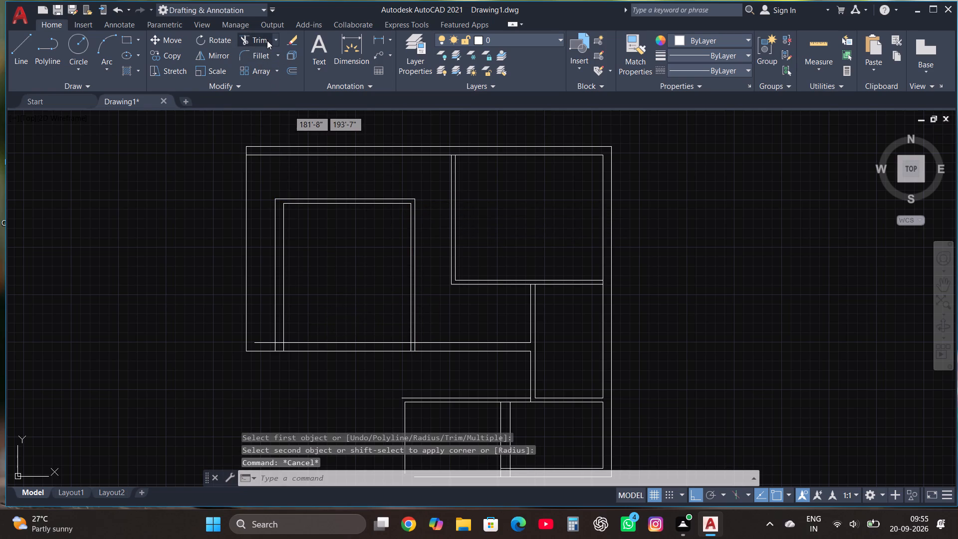
scroll(305, 304, up, 1)
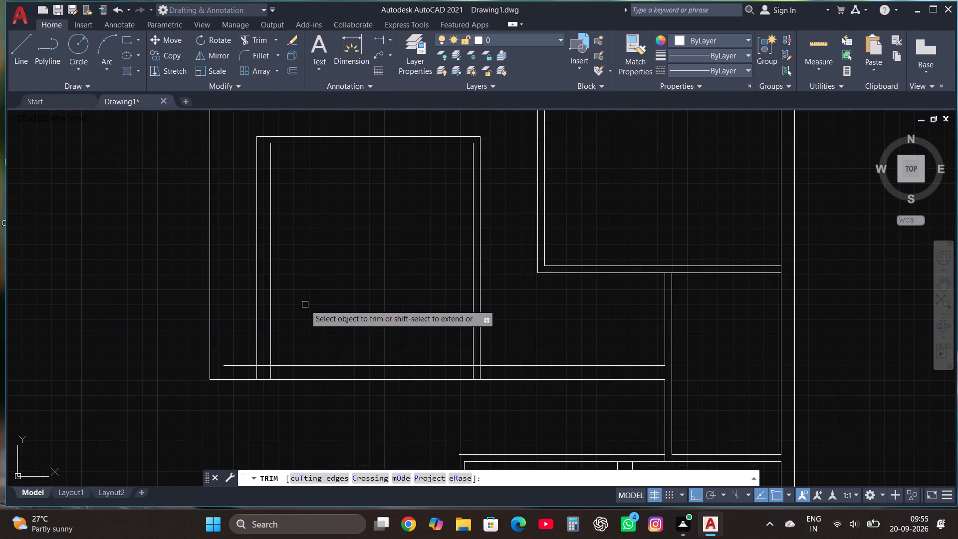
click(228, 365)
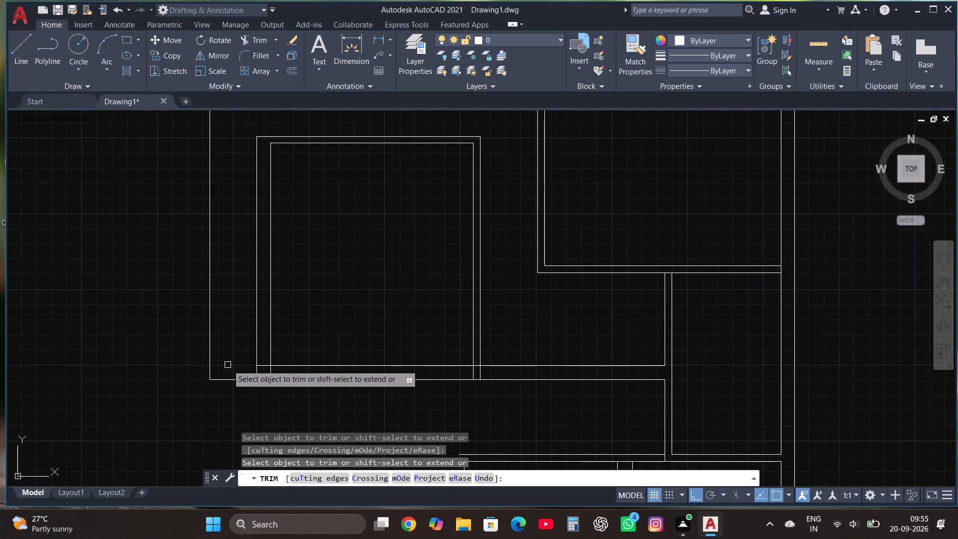
click(256, 375)
click(270, 375)
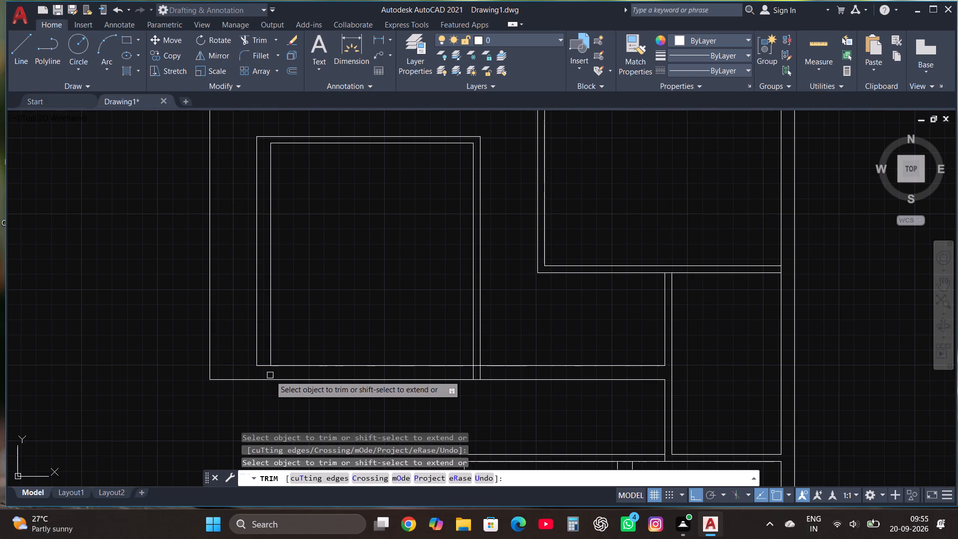
drag(476, 374, 480, 374)
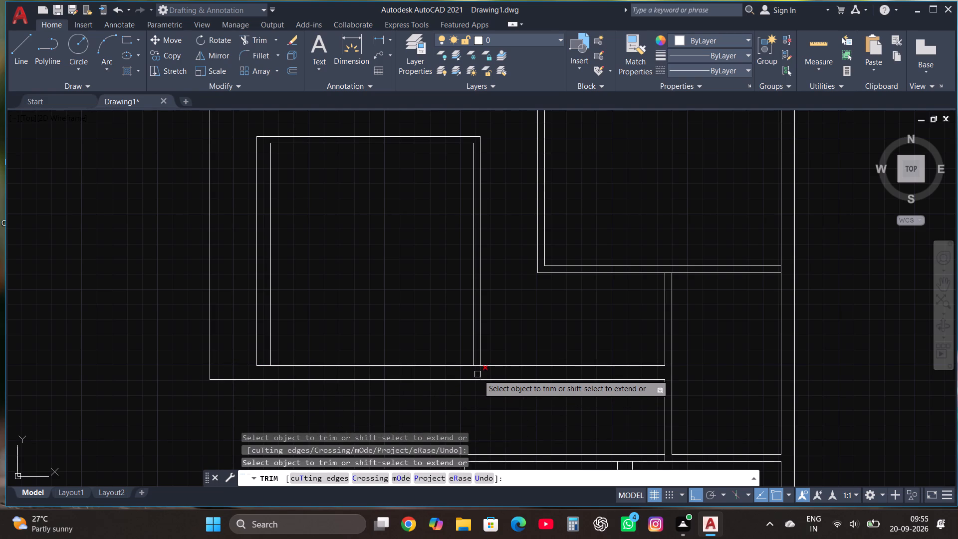
drag(480, 374, 481, 374)
click(482, 374)
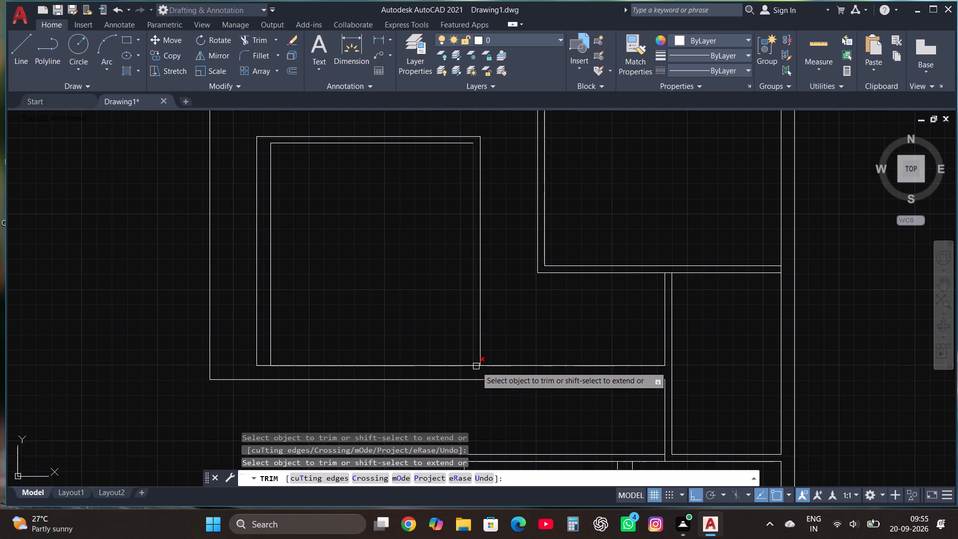
scroll(476, 366, up, 4)
click(479, 368)
key(Escape)
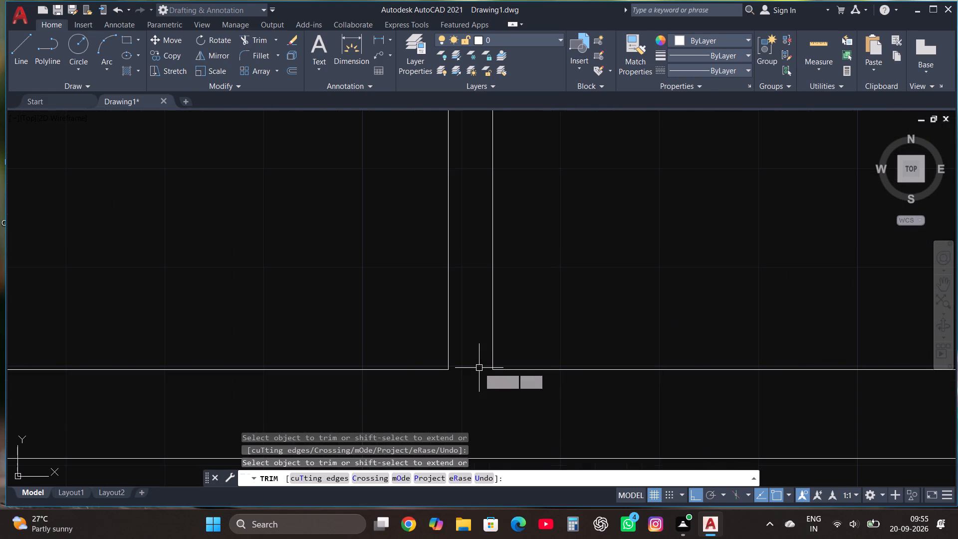
Draw a rectangle about 9' wide and 20' tall, from low on the inner room's left inner line down and to the left.
scroll(479, 368, down, 5)
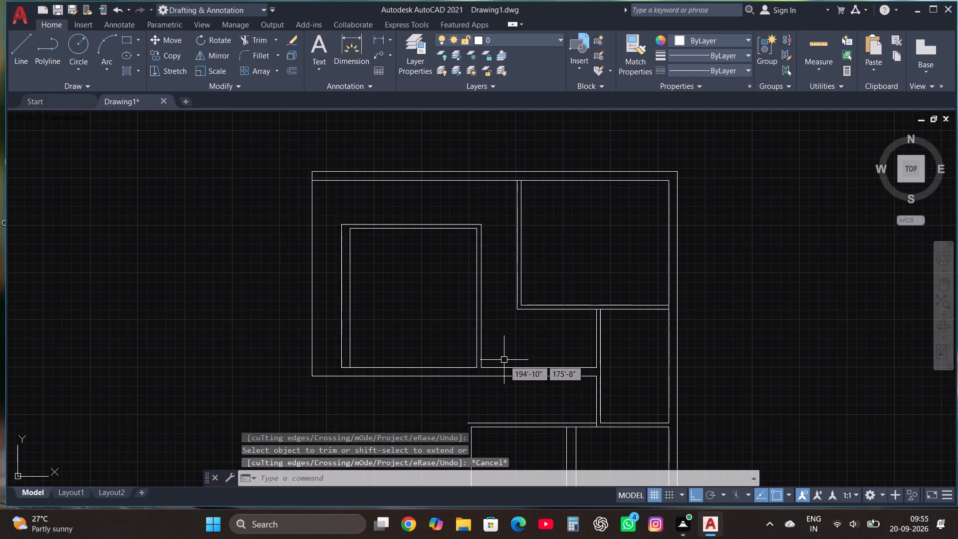
scroll(504, 360, up, 1)
scroll(505, 361, down, 1)
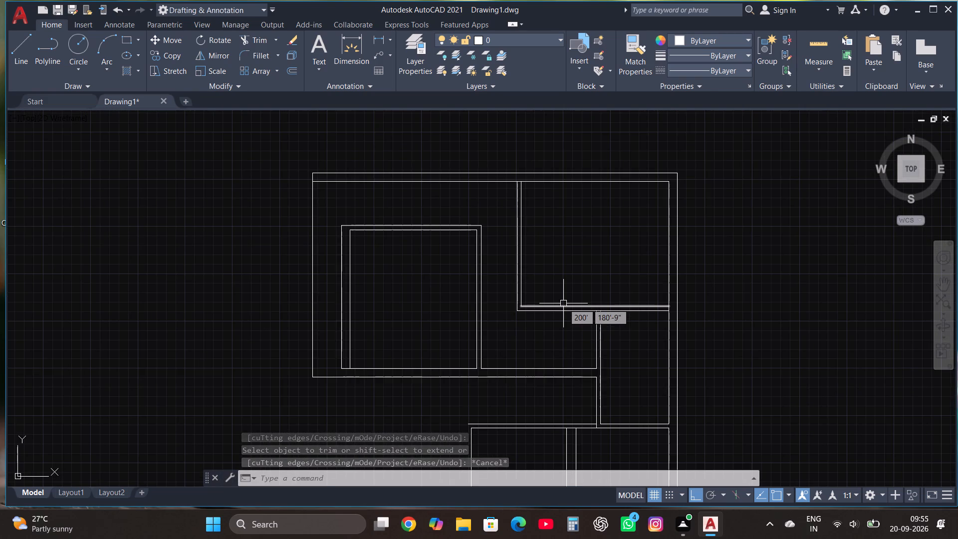
scroll(563, 303, up, 1)
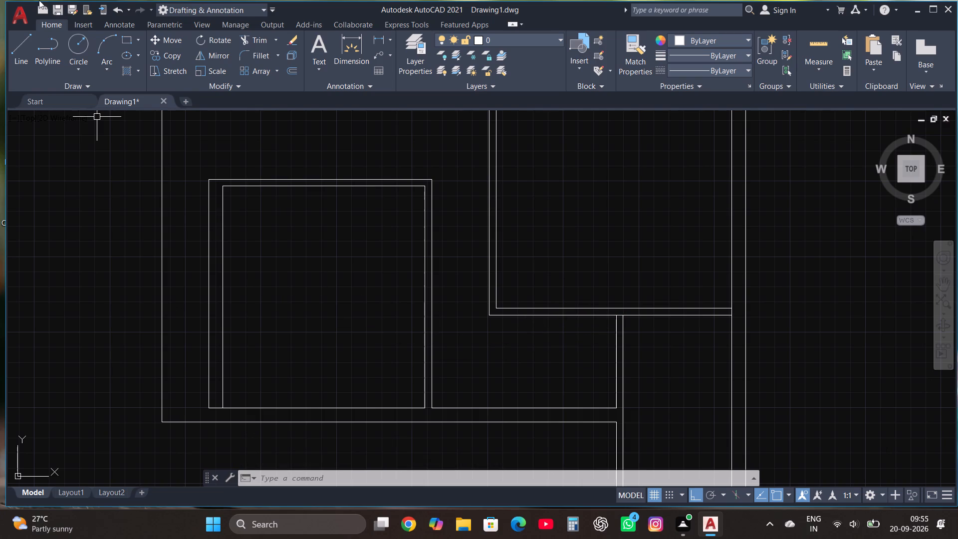
click(124, 37)
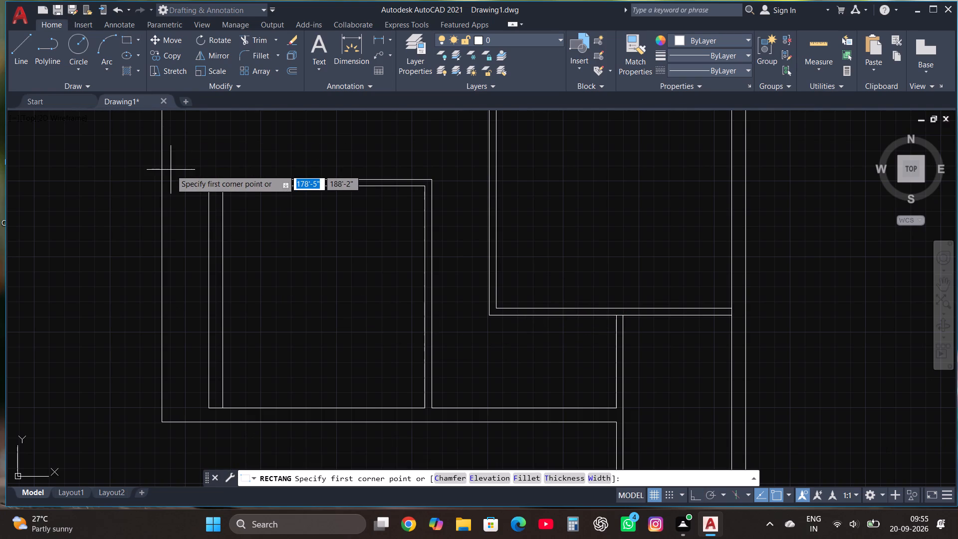
click(222, 351)
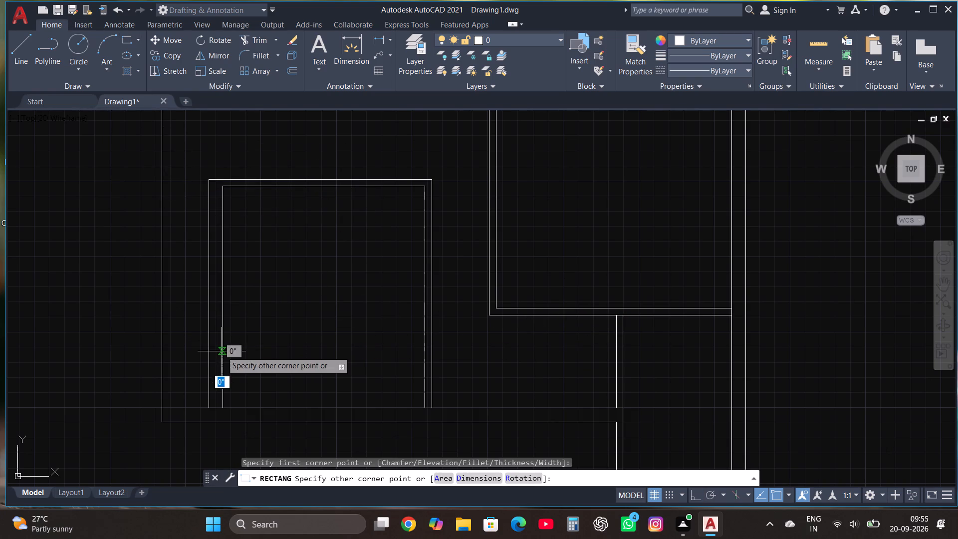
scroll(222, 351, down, 2)
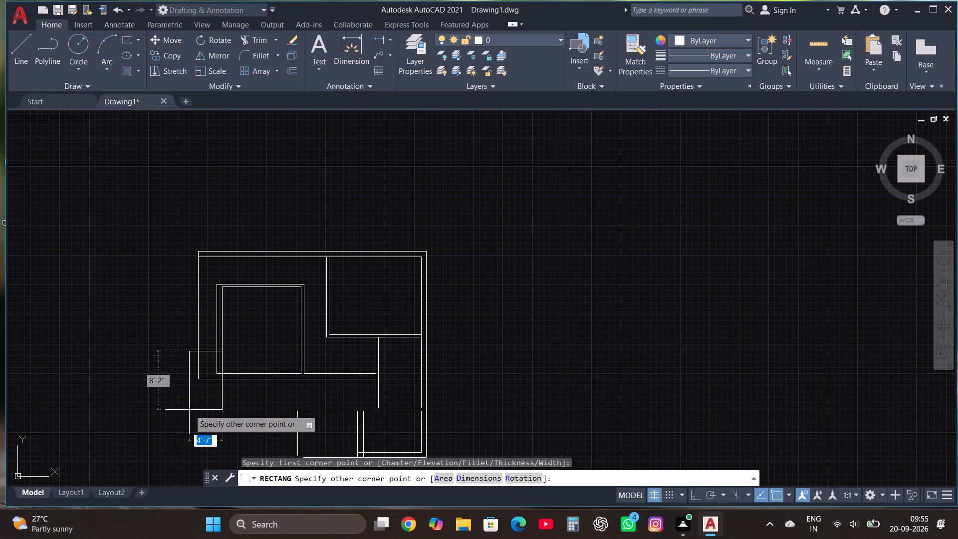
scroll(189, 410, down, 1)
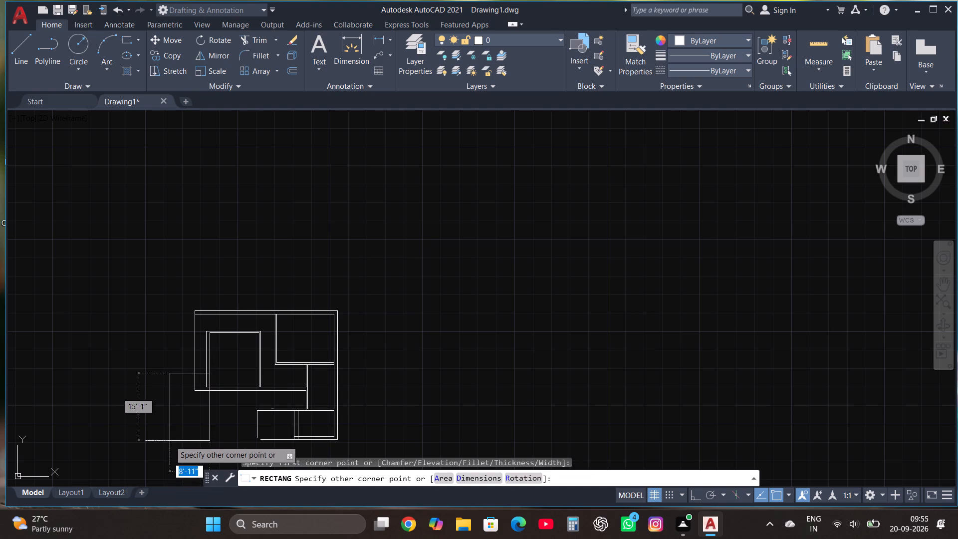
scroll(170, 441, down, 2)
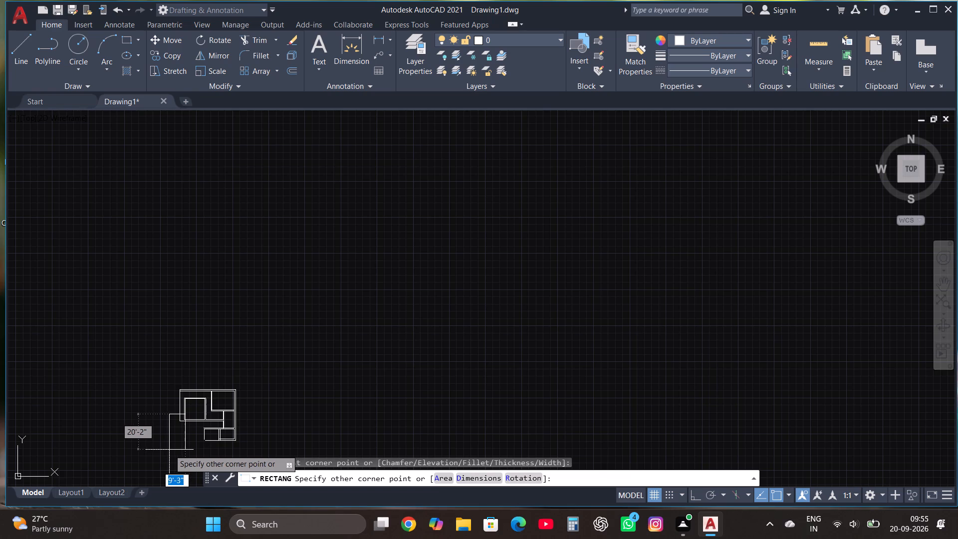
click(170, 450)
Continue the plan's bottom outer wall line leftward with a horizontal line, trimming its overhang at the tall rectangle's right side.
scroll(231, 371, down, 1)
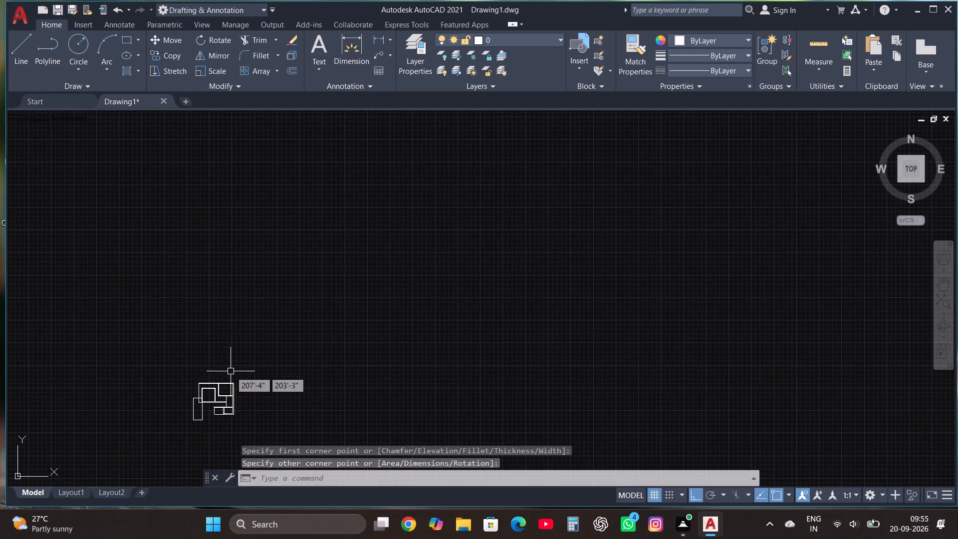
scroll(205, 415, up, 2)
scroll(247, 363, down, 1)
scroll(230, 409, up, 3)
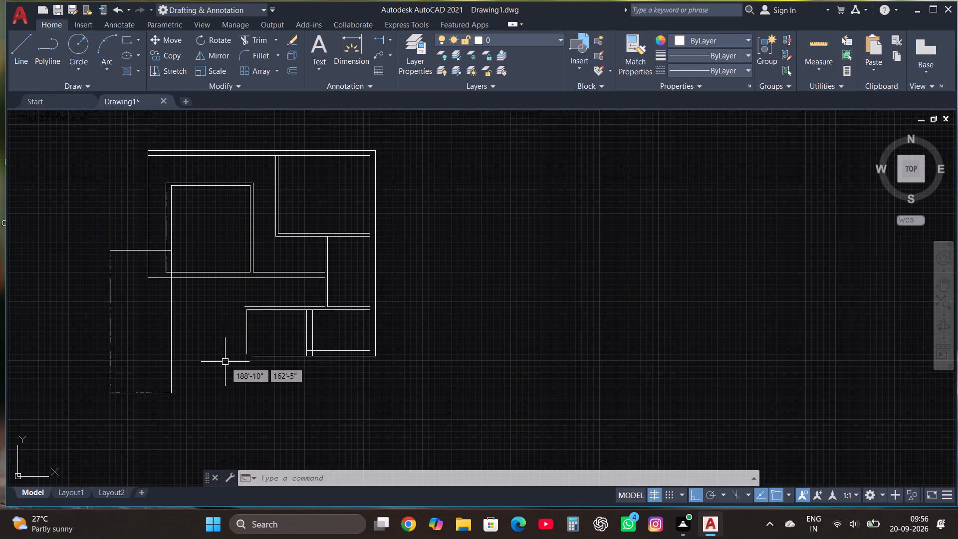
scroll(180, 278, up, 1)
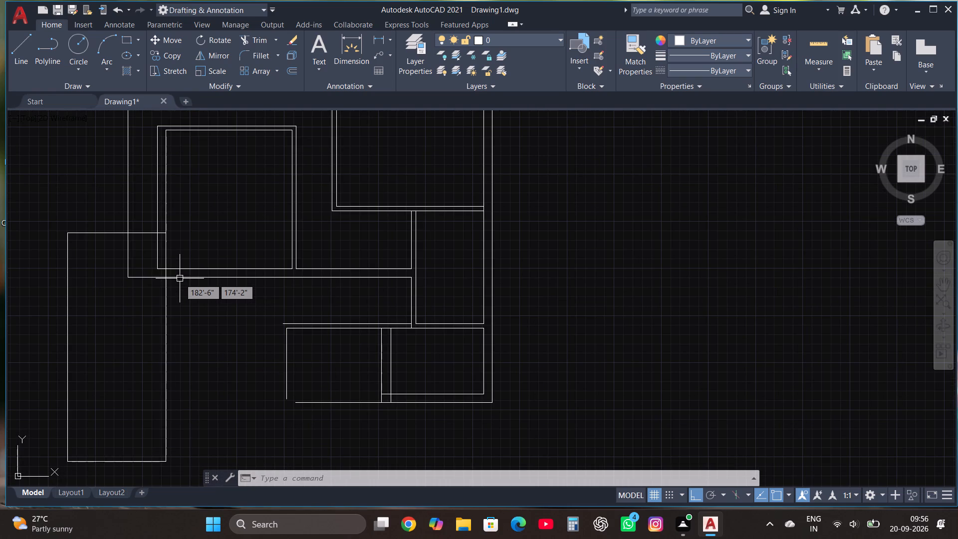
scroll(236, 242, down, 1)
scroll(278, 359, up, 1)
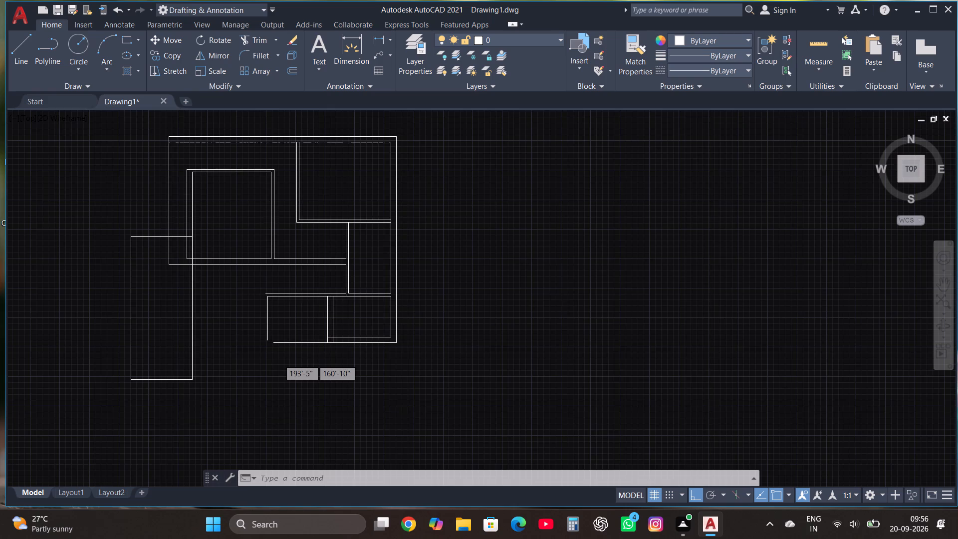
scroll(335, 307, up, 1)
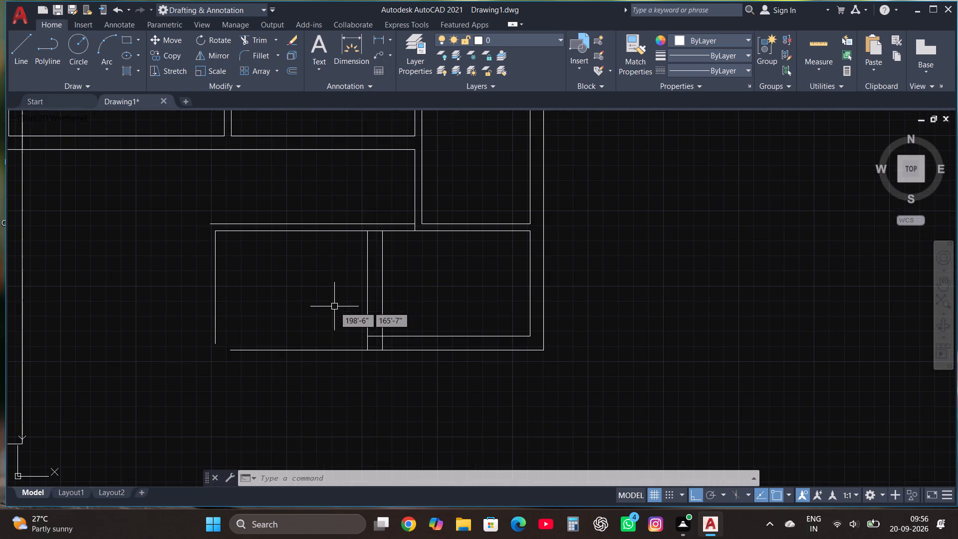
click(20, 50)
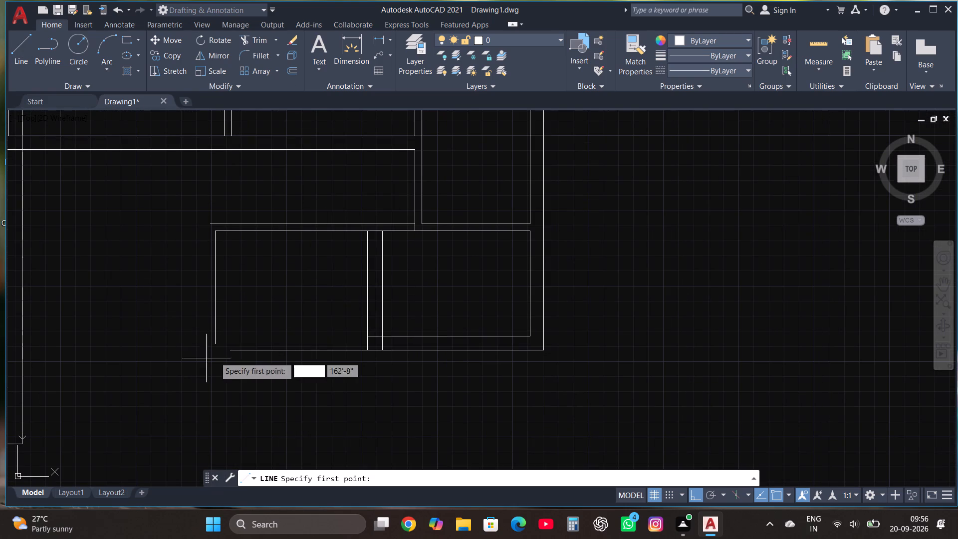
click(232, 349)
scroll(232, 349, down, 2)
scroll(166, 354, up, 1)
click(124, 344)
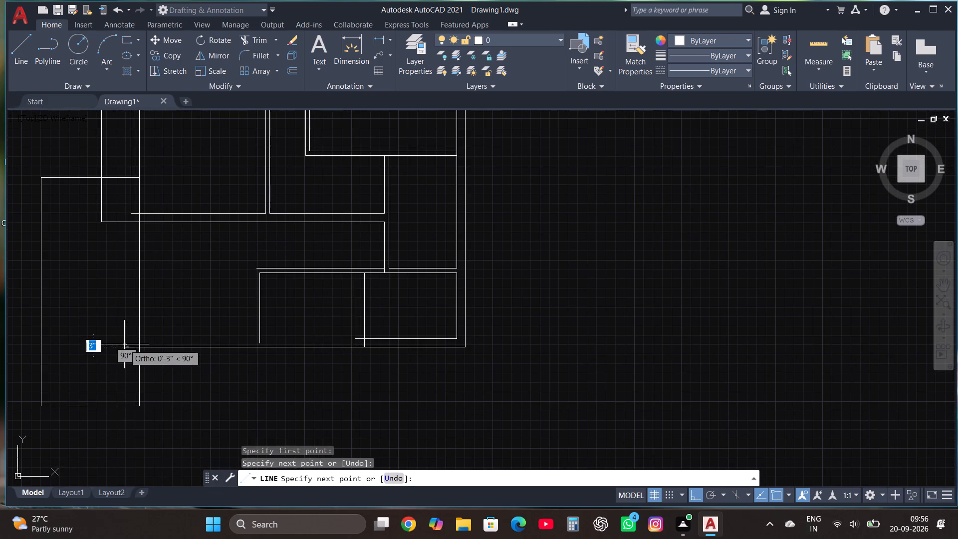
key(Escape)
click(260, 41)
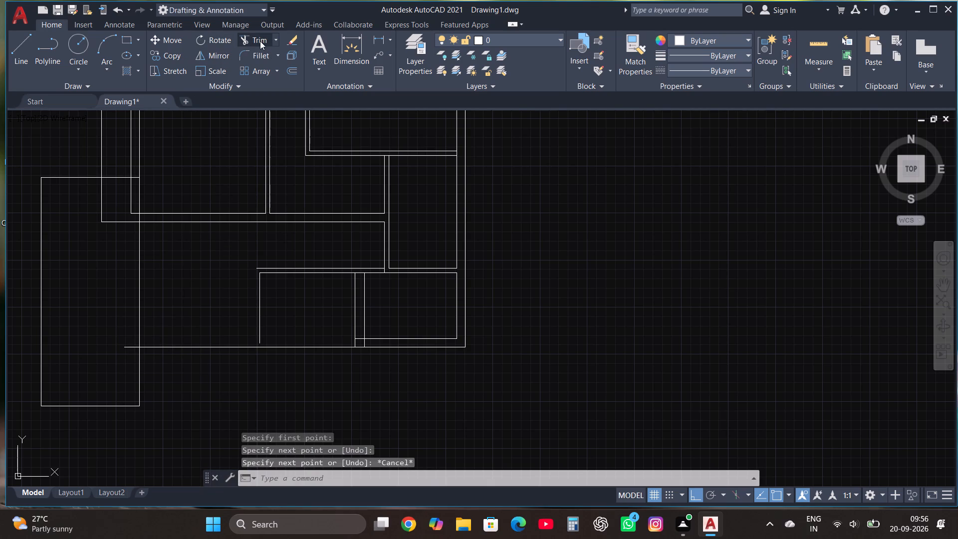
click(126, 350)
key(Escape)
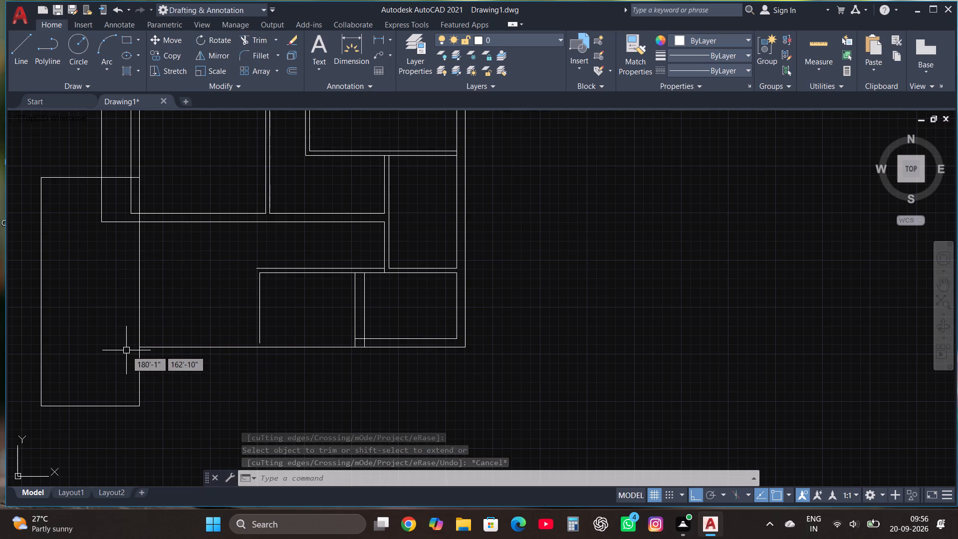
Continue the bottom inner wall line leftward from the lower rooms' partition, trimming its overhang at the tall rectangle's right side.
click(25, 43)
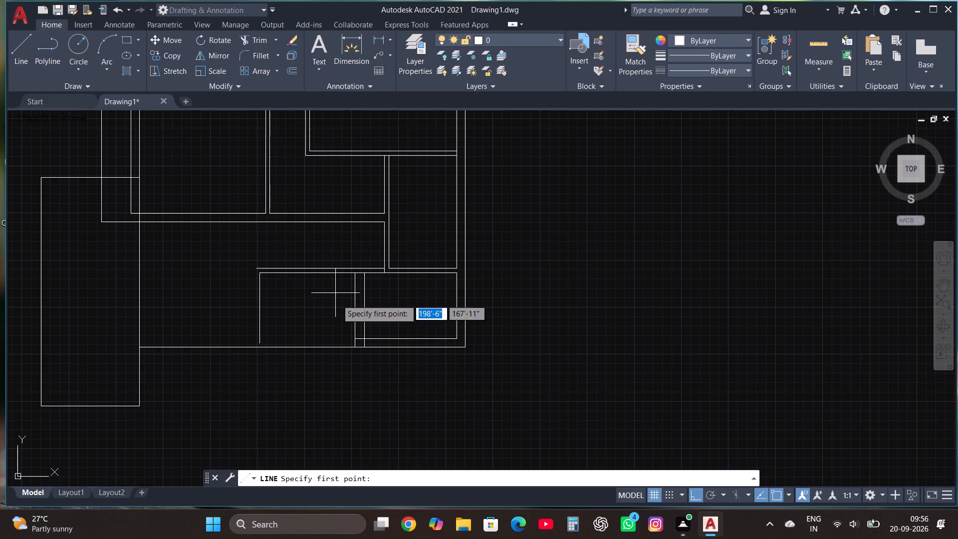
click(353, 337)
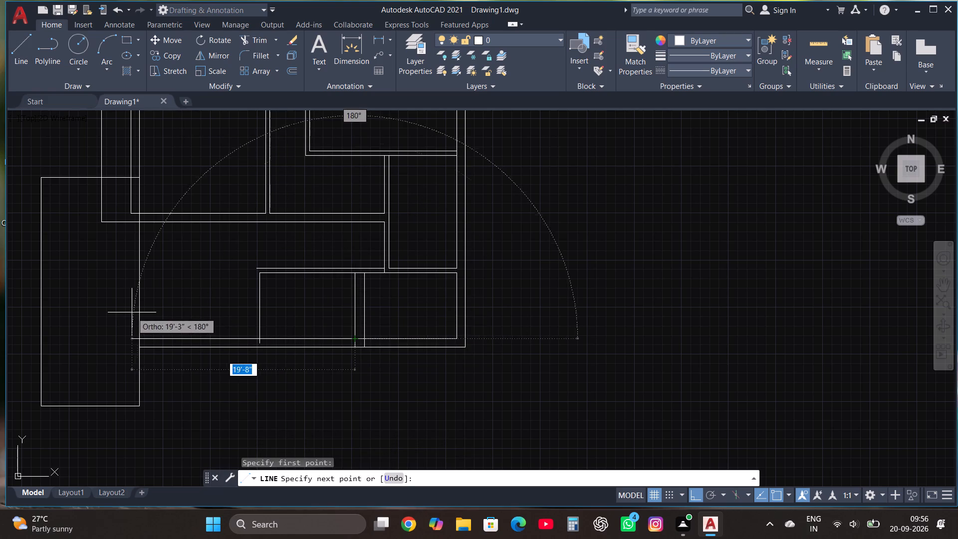
click(127, 311)
click(258, 40)
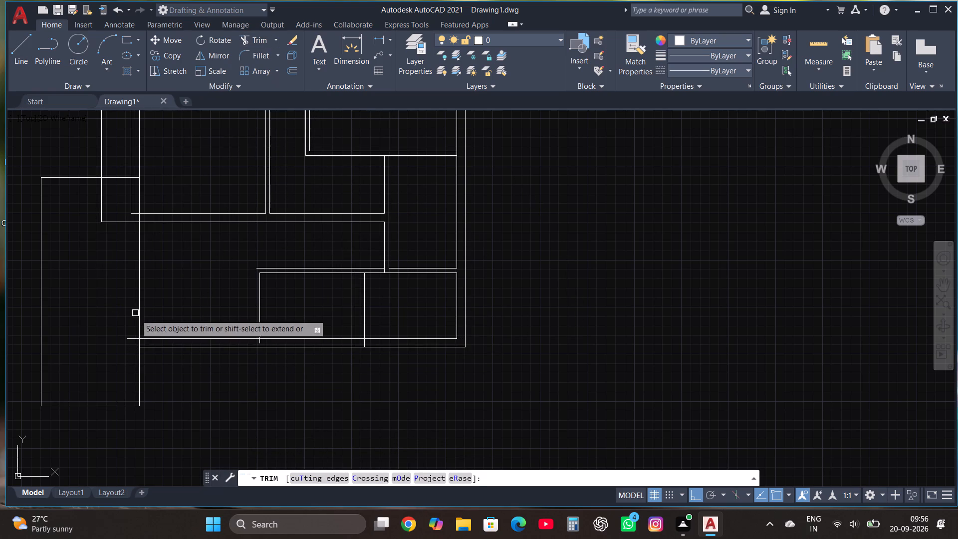
click(130, 339)
key(Escape)
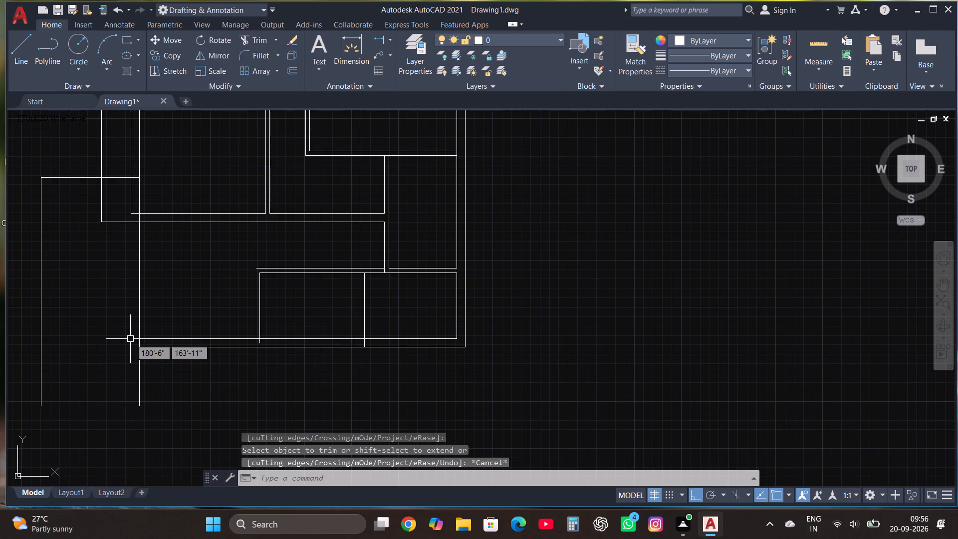
Continue both lines of the lower rooms' top wall leftward with horizontal lines, trimming their overhangs at the tall rectangle's right side.
scroll(339, 293, down, 1)
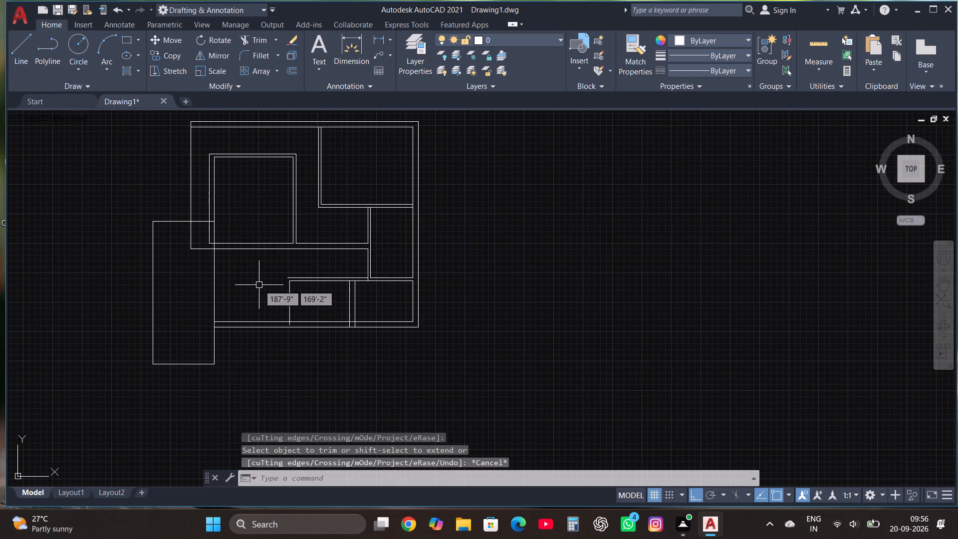
scroll(258, 285, up, 1)
click(15, 46)
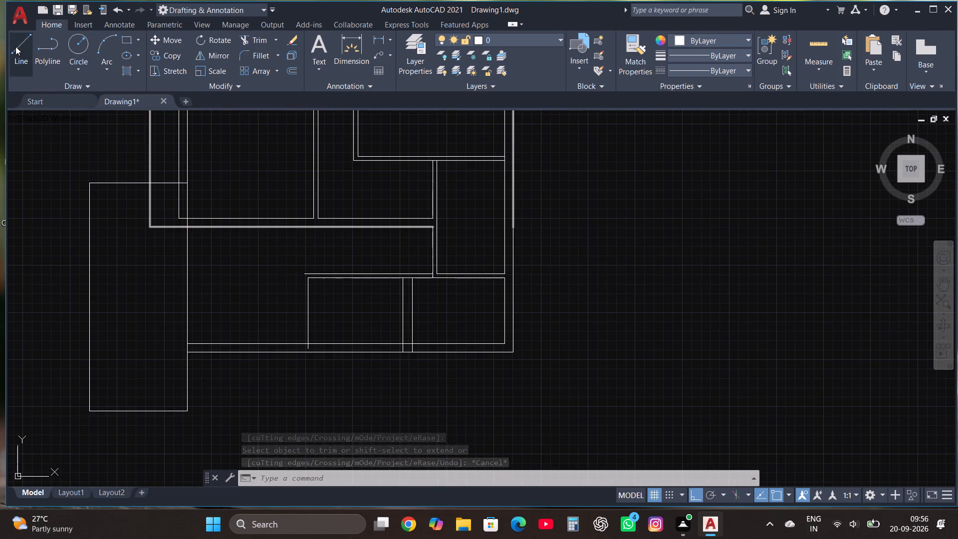
click(308, 277)
click(170, 266)
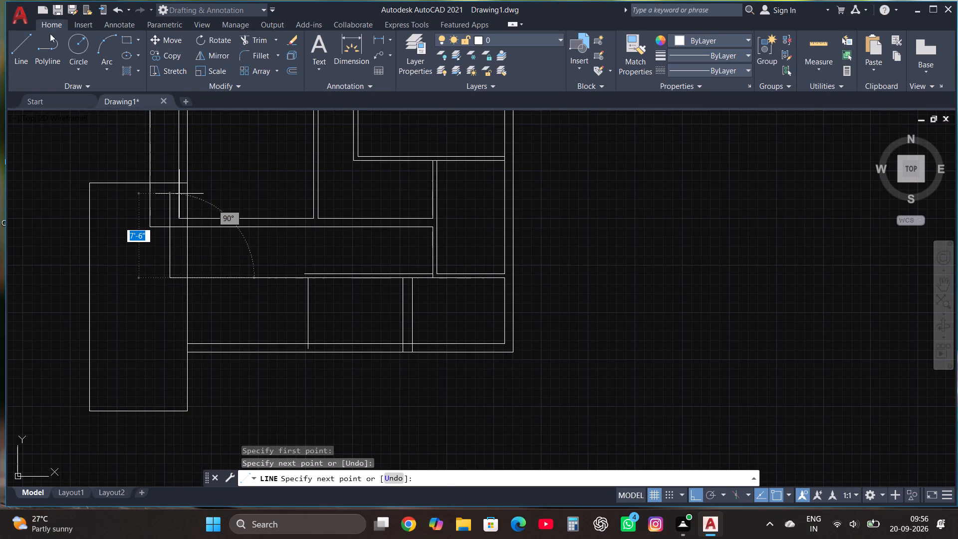
click(24, 38)
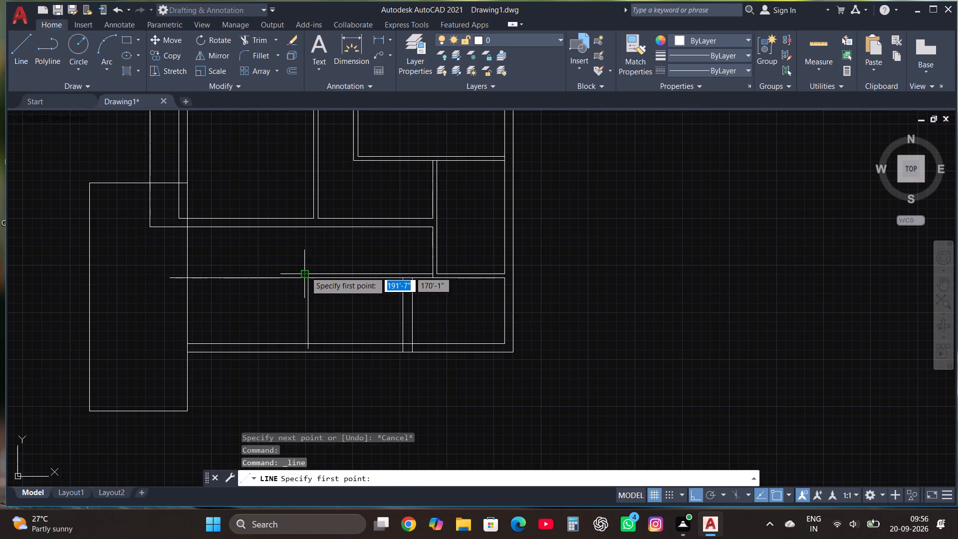
click(305, 271)
click(157, 260)
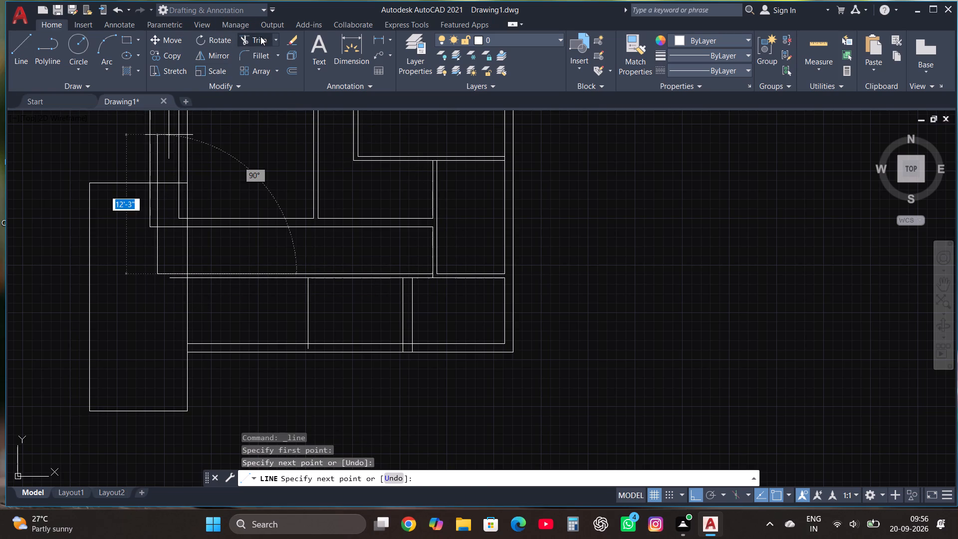
click(258, 36)
click(170, 266)
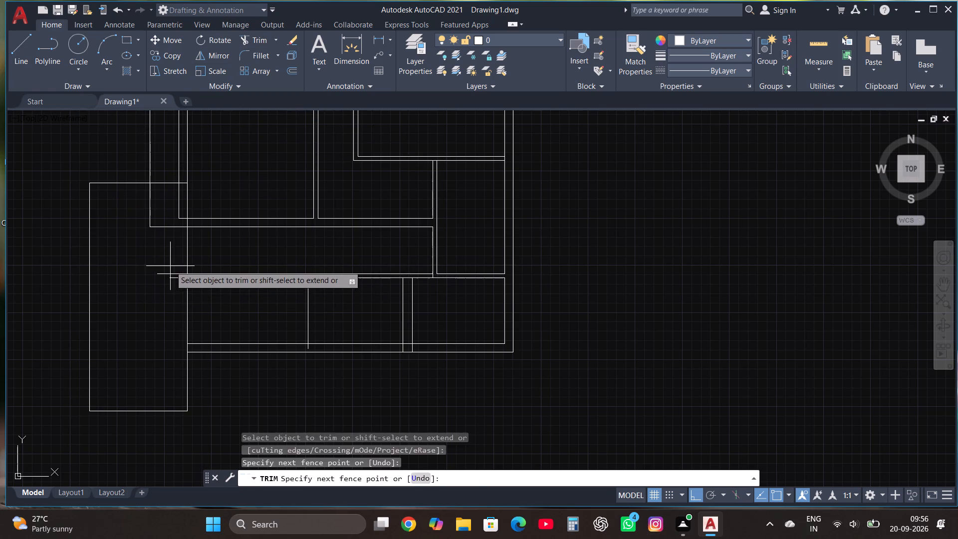
click(173, 298)
key(Escape)
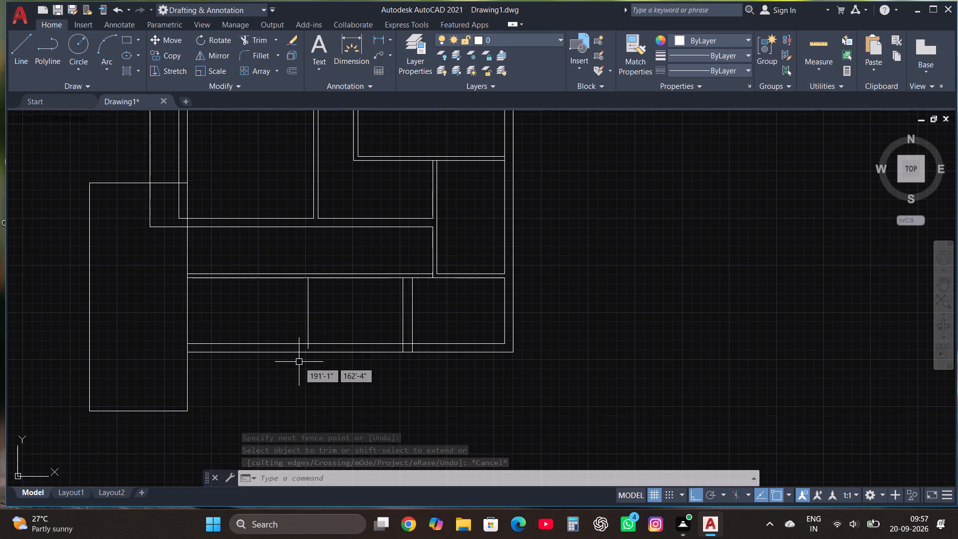
Trim the ends of the lower rooms' three vertical partition lines that extend below the bottom inner wall line.
scroll(326, 363, up, 2)
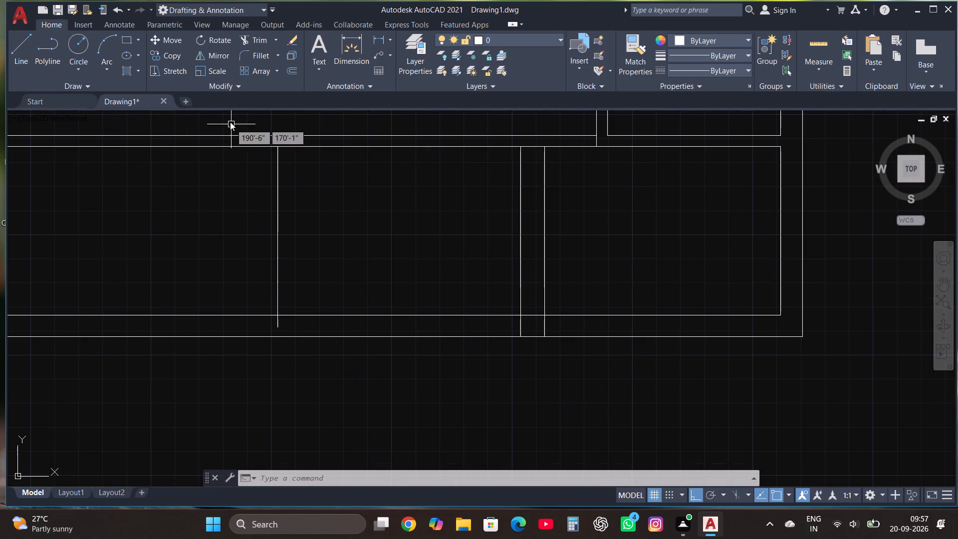
click(261, 42)
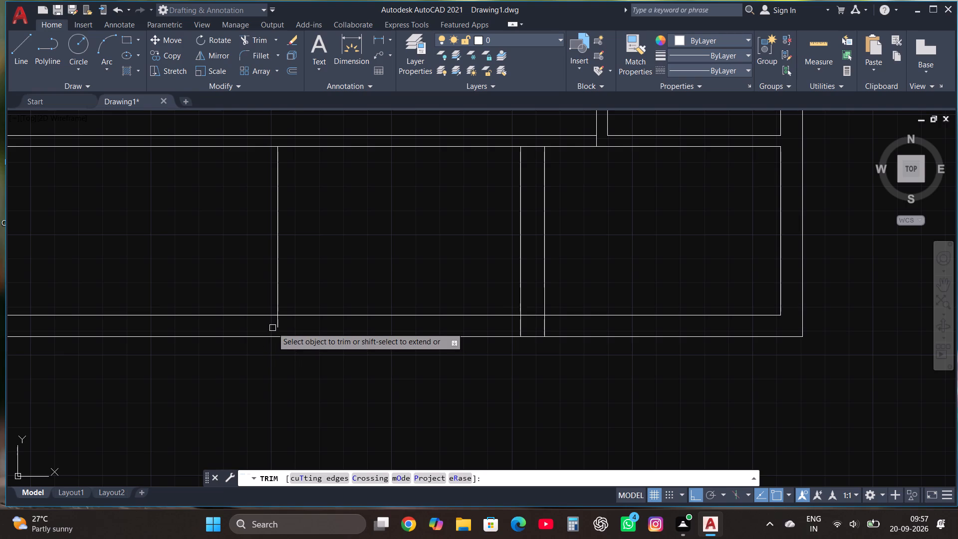
click(275, 324)
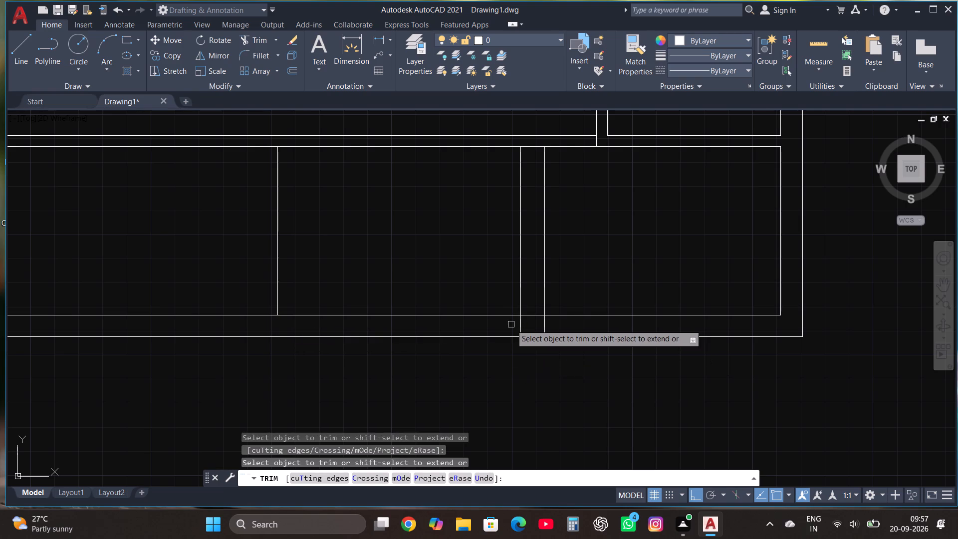
click(511, 324)
click(557, 328)
key(Escape)
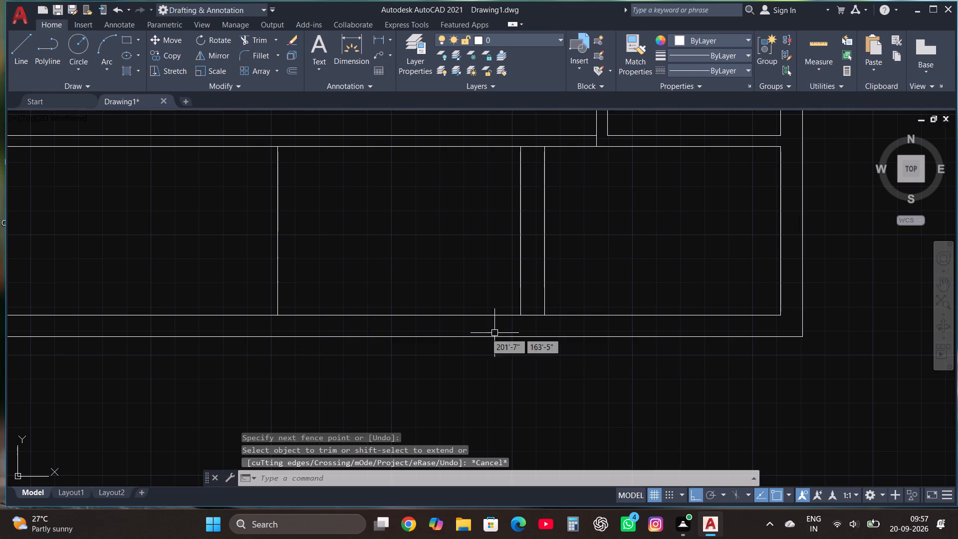
Draw a line from the lower right room's upper right inner corner 2'11" left, then 5'10" down to the bottom inner wall line.
scroll(413, 335, down, 2)
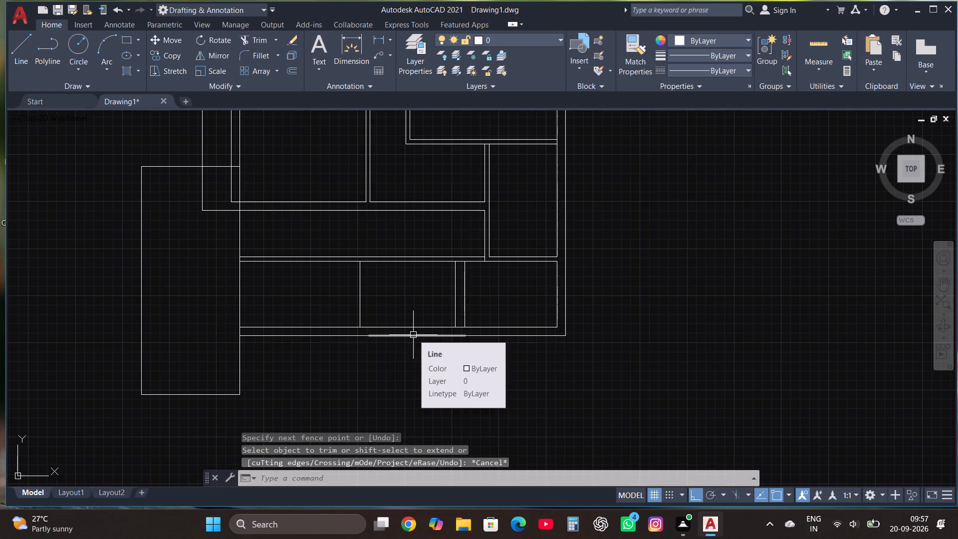
scroll(357, 300, down, 1)
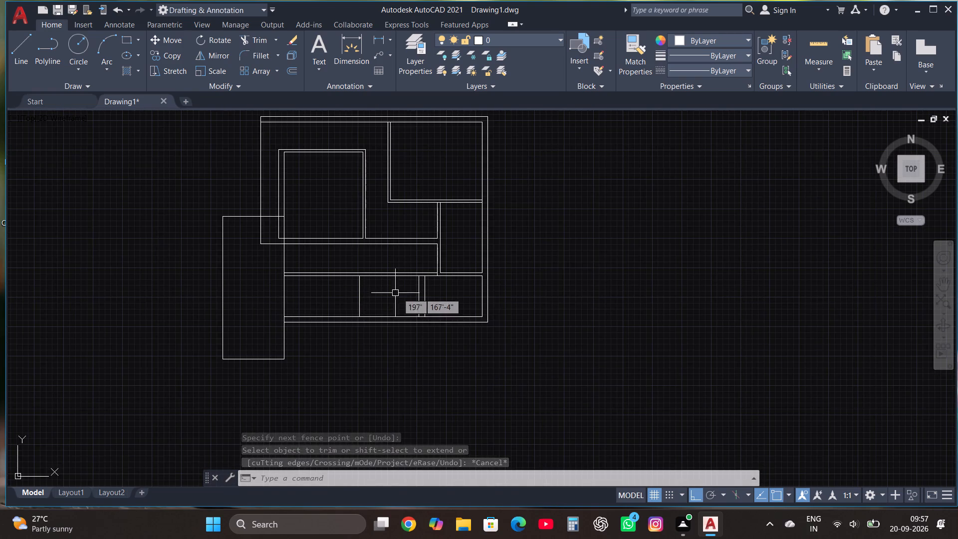
scroll(494, 279, up, 1)
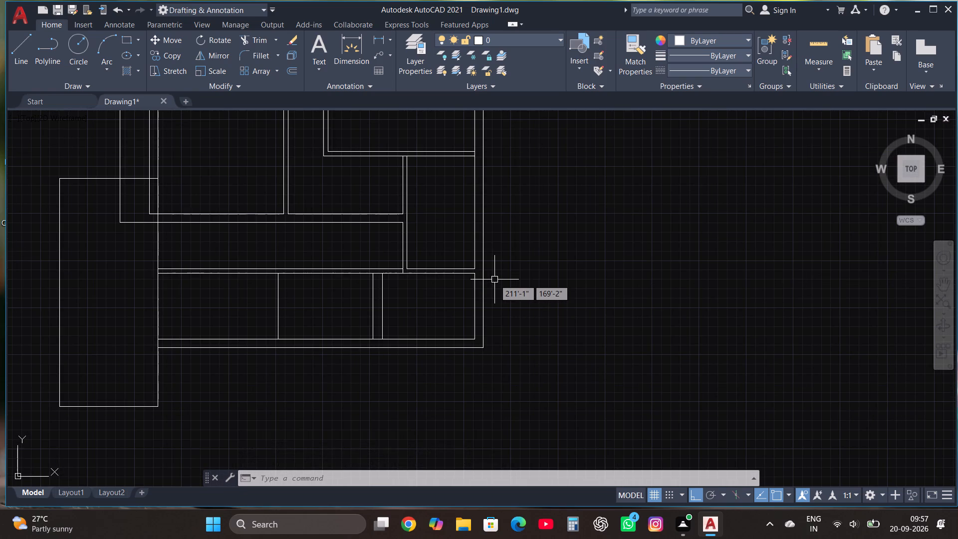
scroll(474, 269, up, 1)
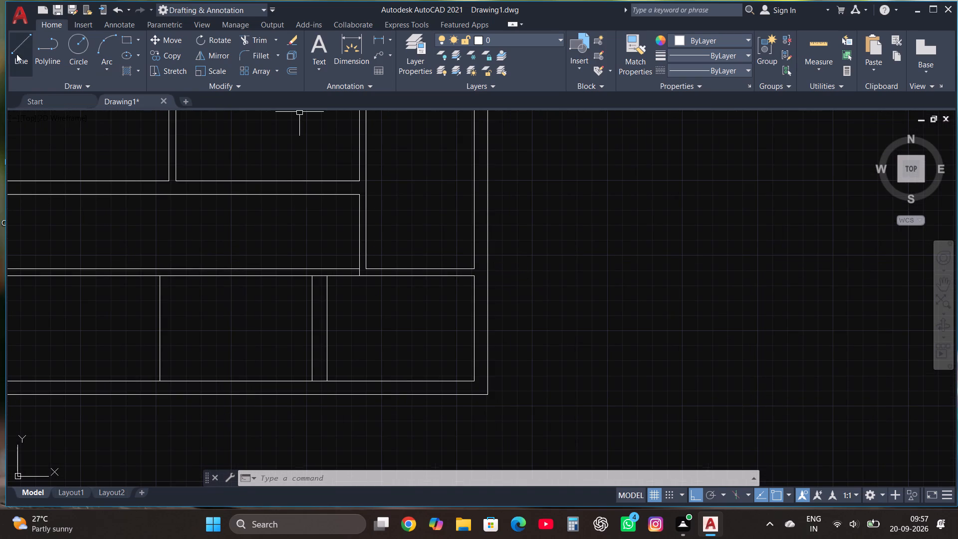
click(18, 42)
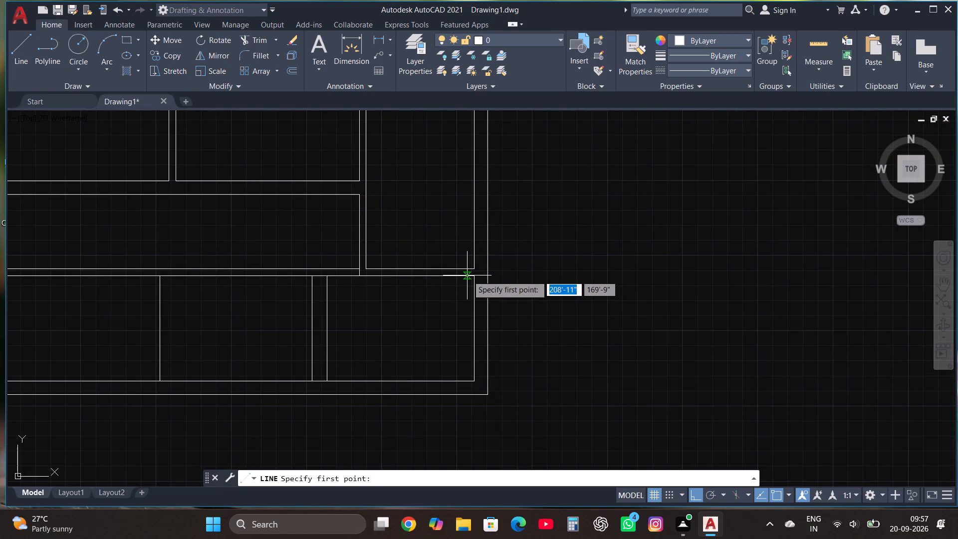
click(473, 276)
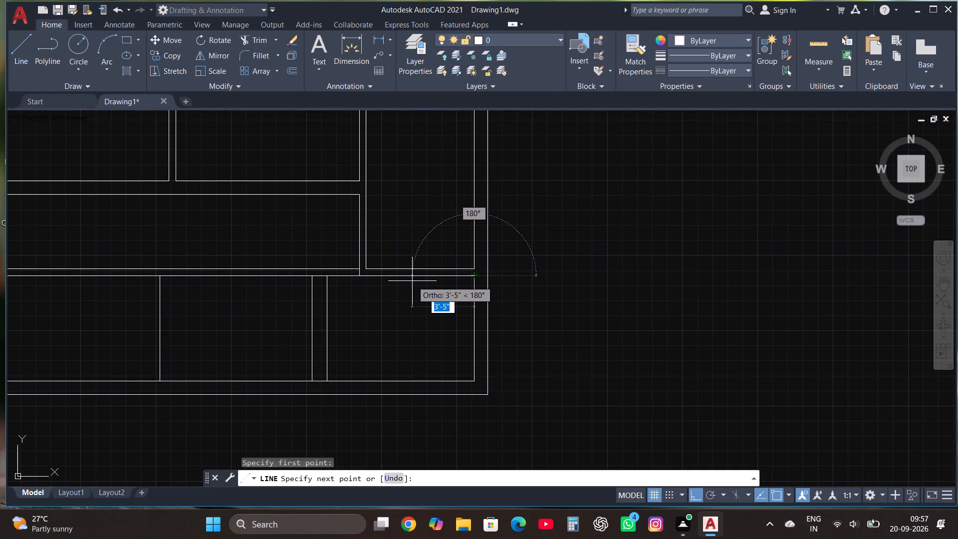
text(2'11")
key(Return)
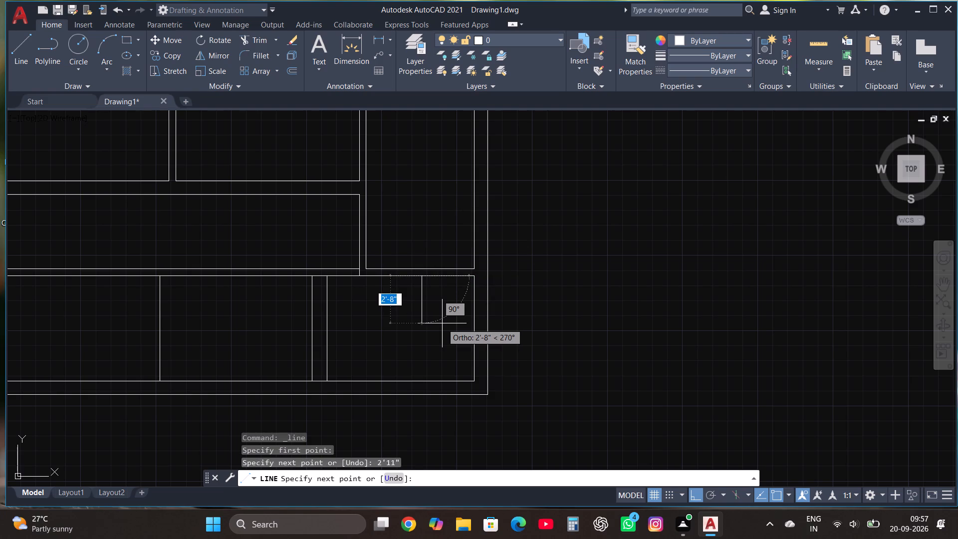
text(5'10")
key(Return)
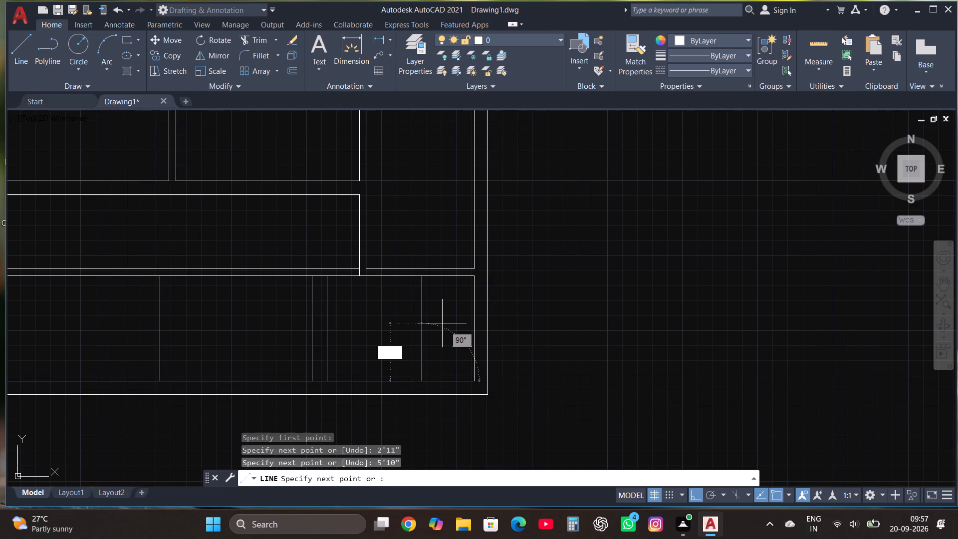
key(Escape)
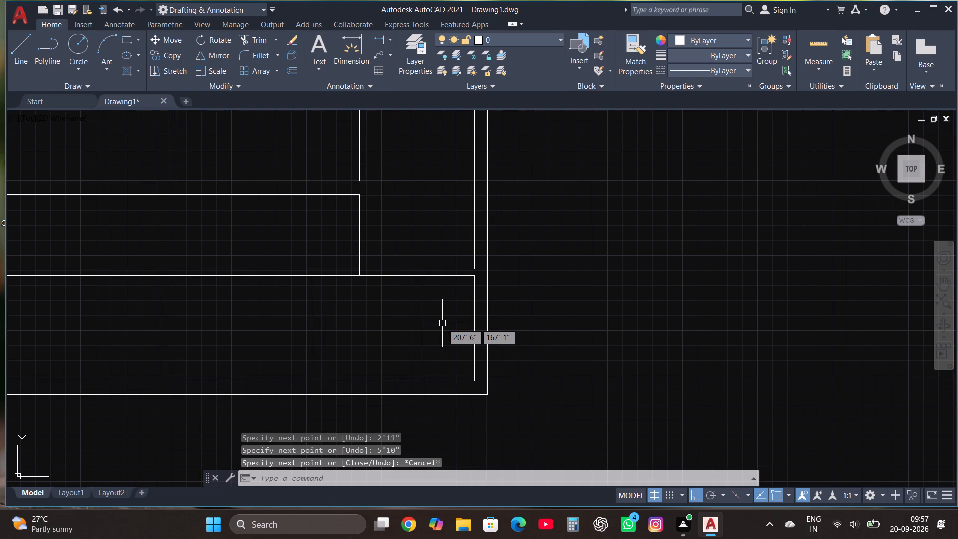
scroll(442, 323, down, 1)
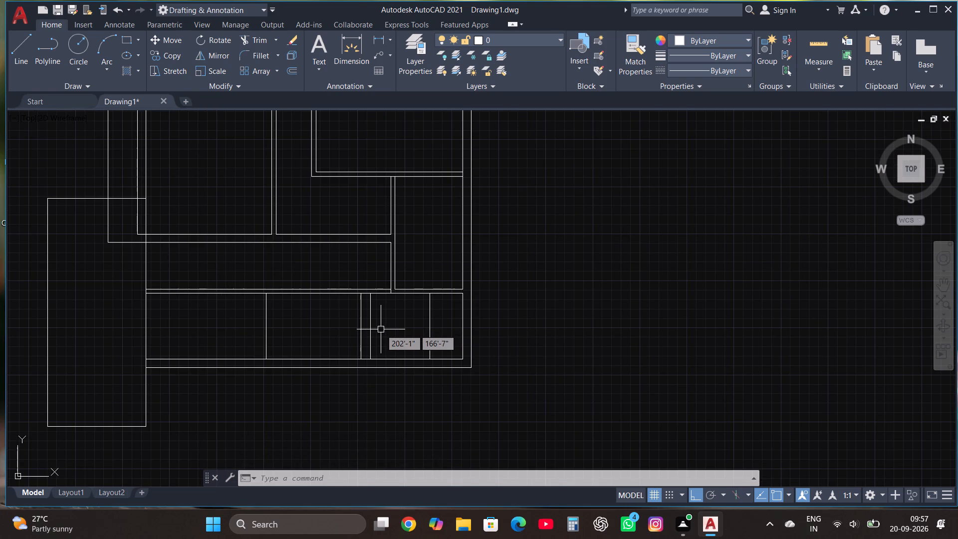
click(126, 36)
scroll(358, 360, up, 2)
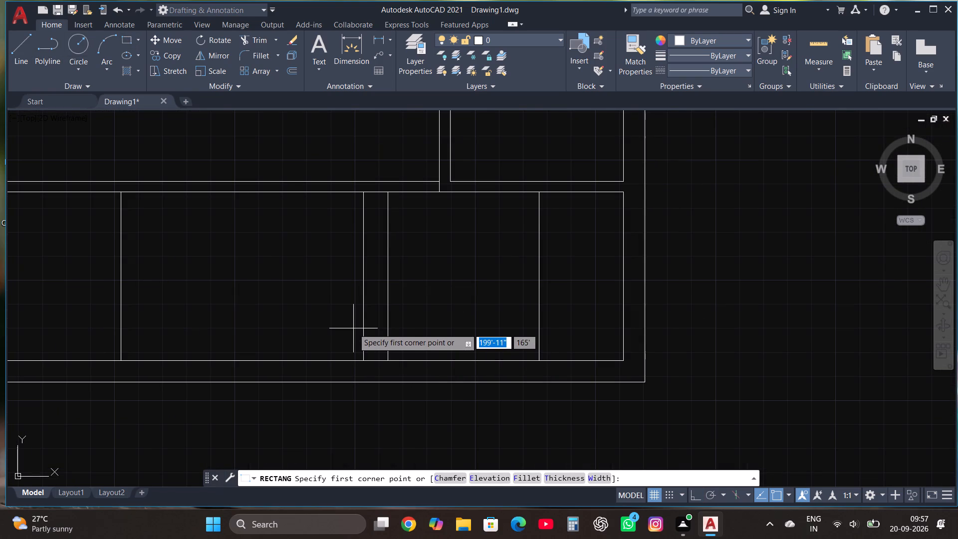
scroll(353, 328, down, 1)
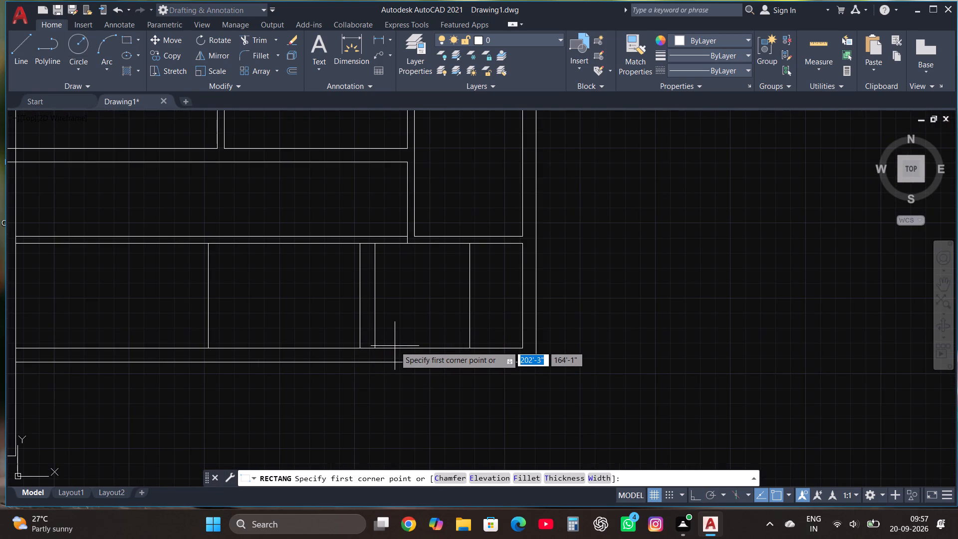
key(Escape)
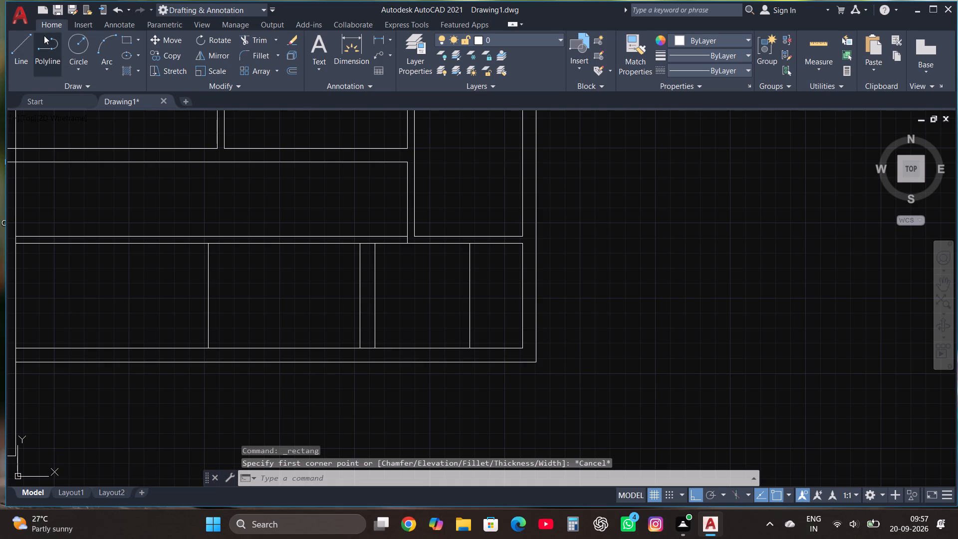
Draw a line from the new partition's upper end 6'7" left along the top wall, then about 2'-10" down.
click(24, 36)
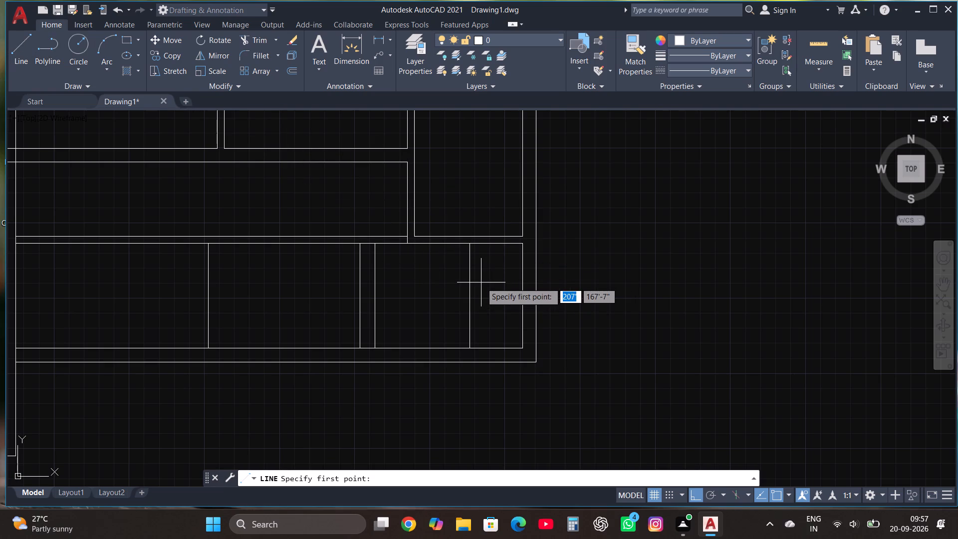
click(470, 244)
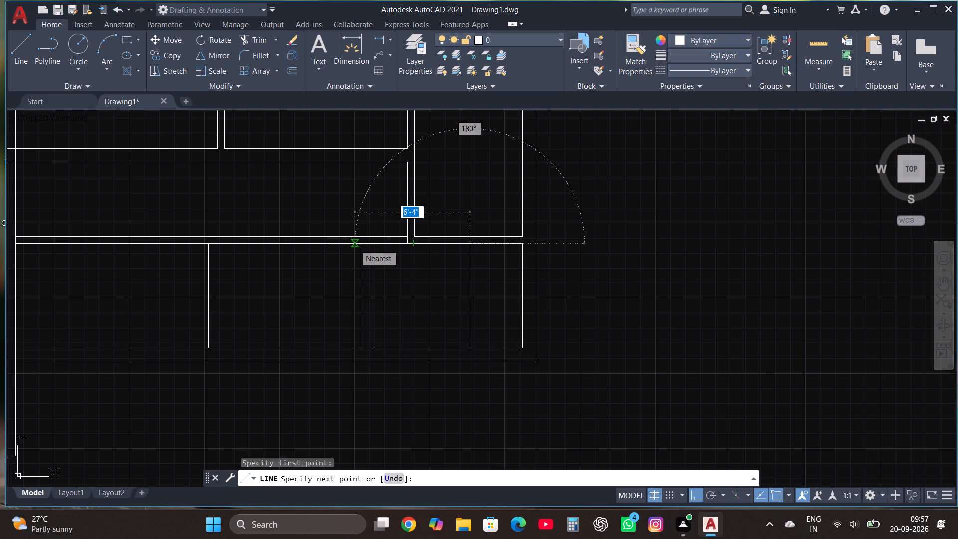
text(6')
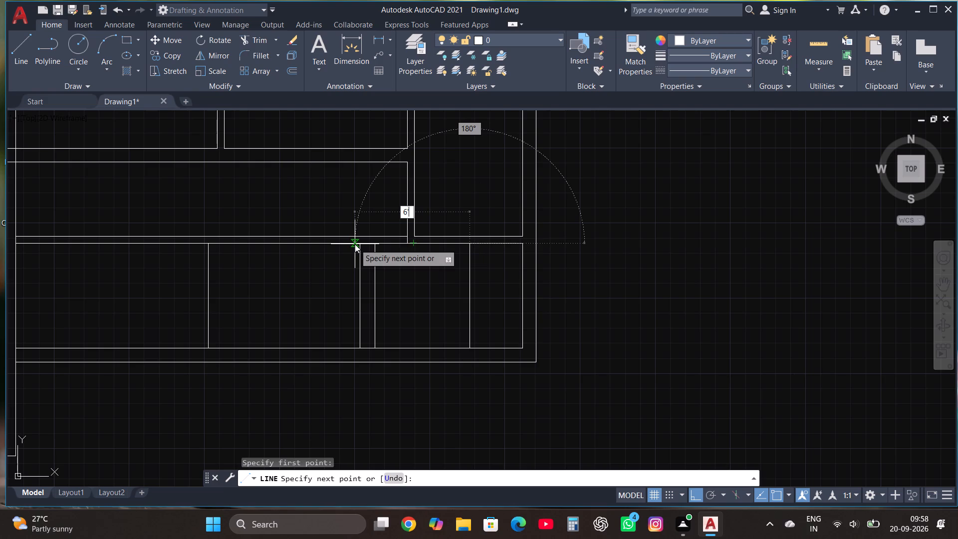
text(7")
key(Return)
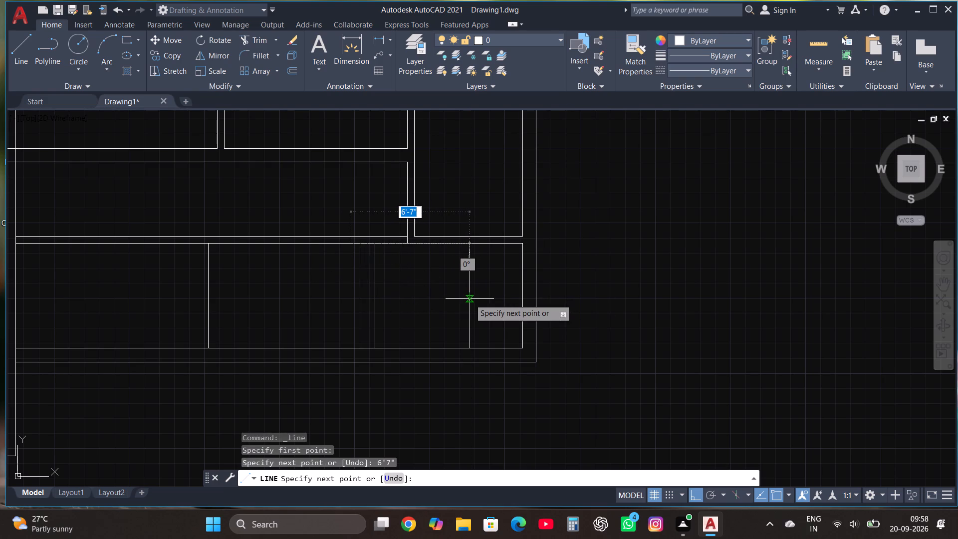
click(351, 294)
key(Escape)
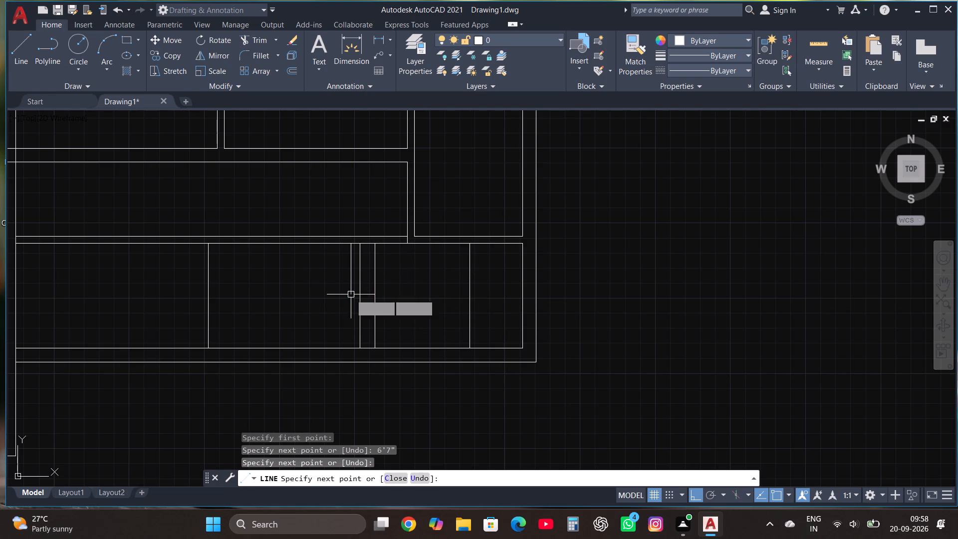
Erase the two closely spaced vertical partition lines between the lower rooms.
click(385, 298)
click(355, 273)
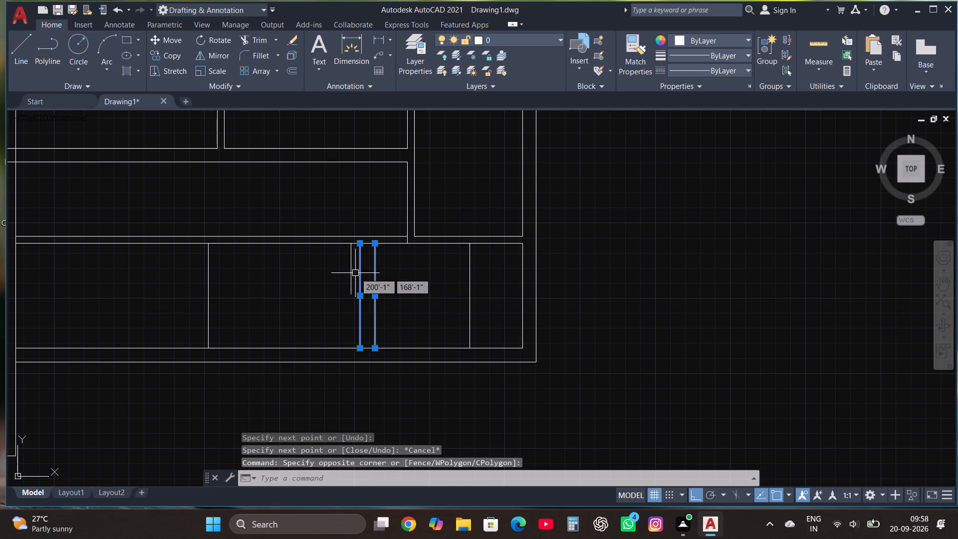
key(Delete)
Draw a horizontal line from the right partition's midpoint leftward, passing below the short vertical line.
click(17, 44)
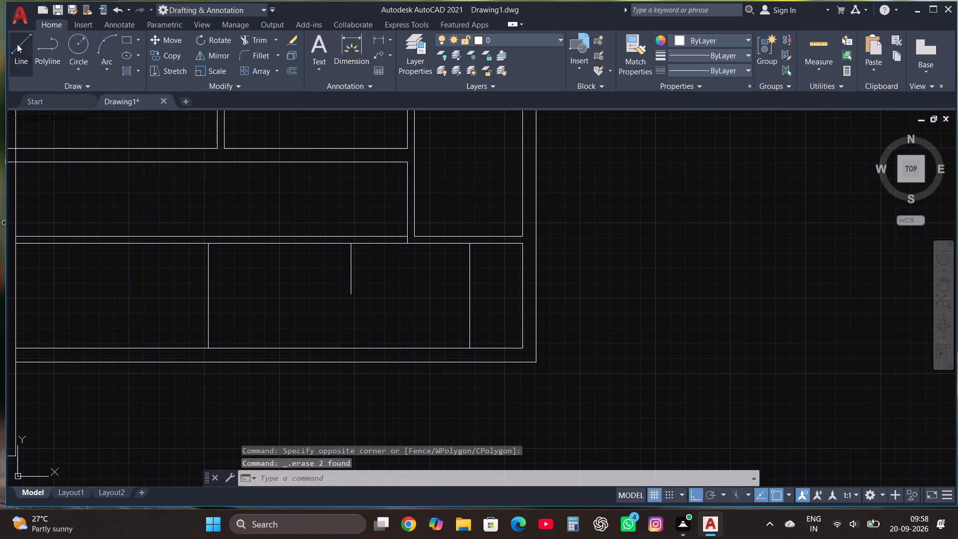
click(471, 295)
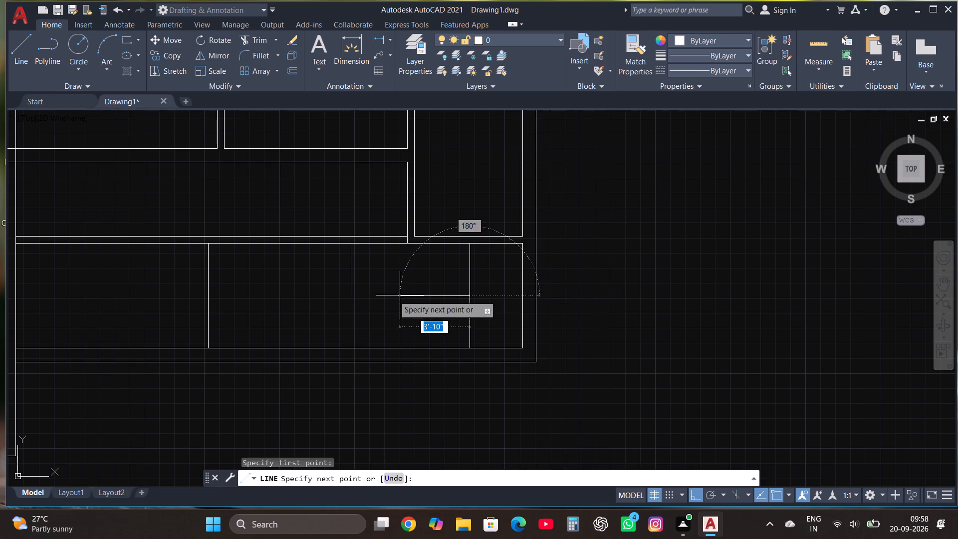
click(304, 296)
key(Escape)
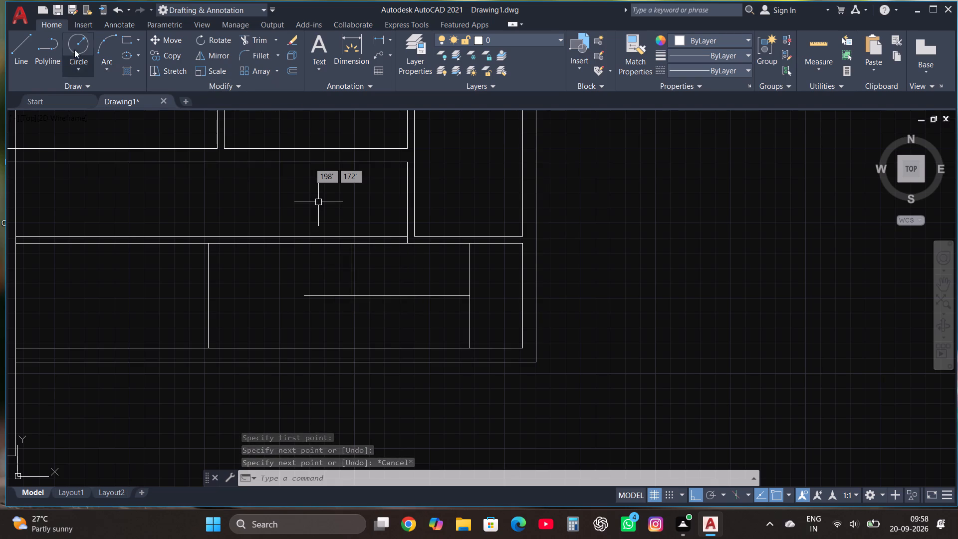
Draw a line from the right partition's lower end 8'2" left along the bottom wall, then up past the horizontal line.
click(18, 44)
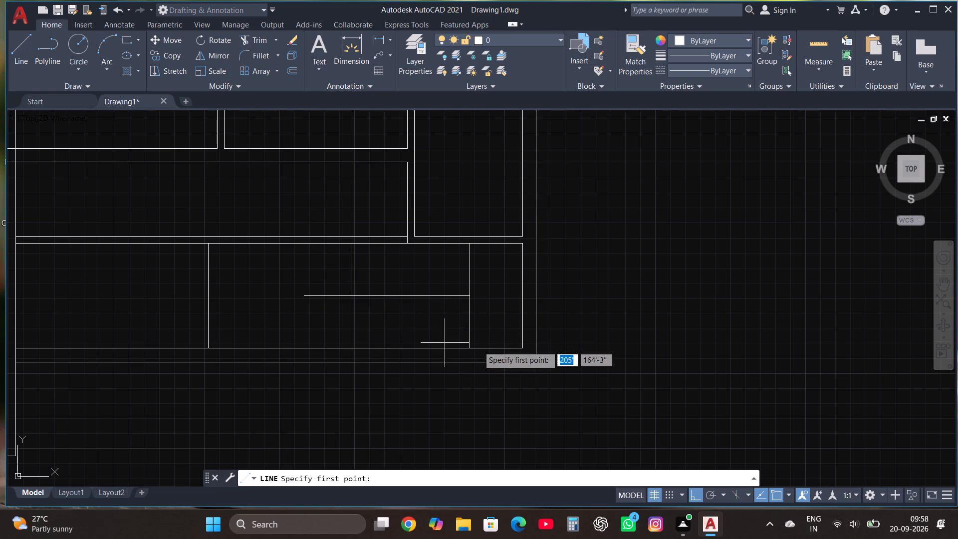
click(469, 351)
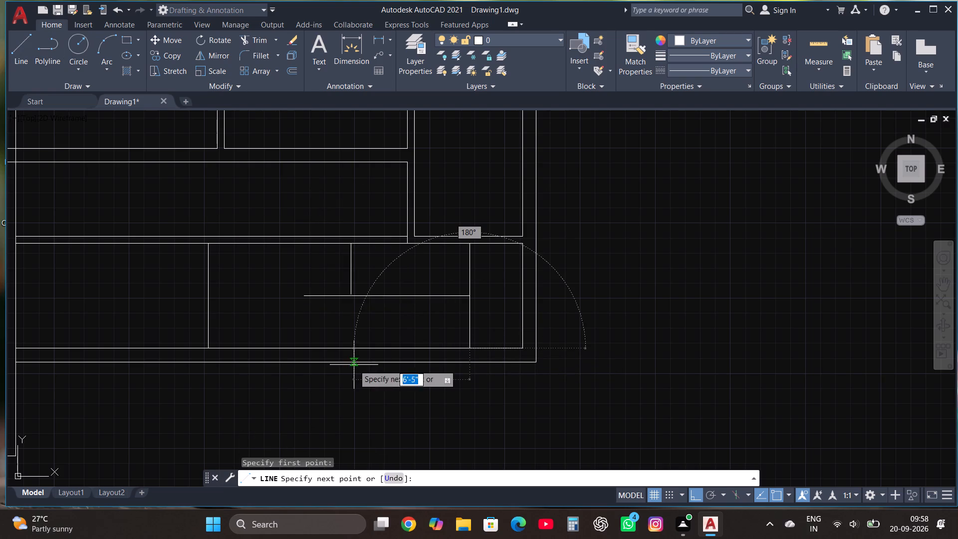
text(8'2")
key(Return)
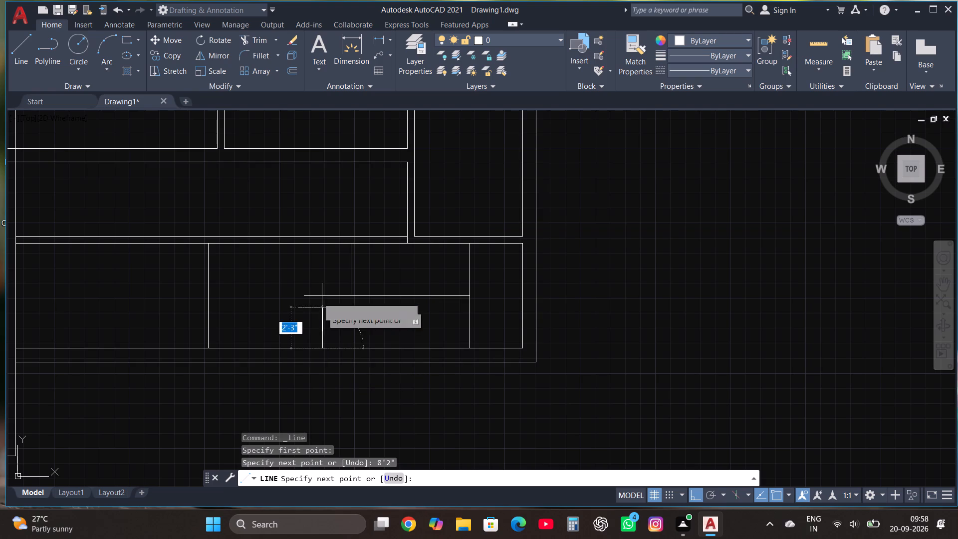
click(319, 280)
key(Escape)
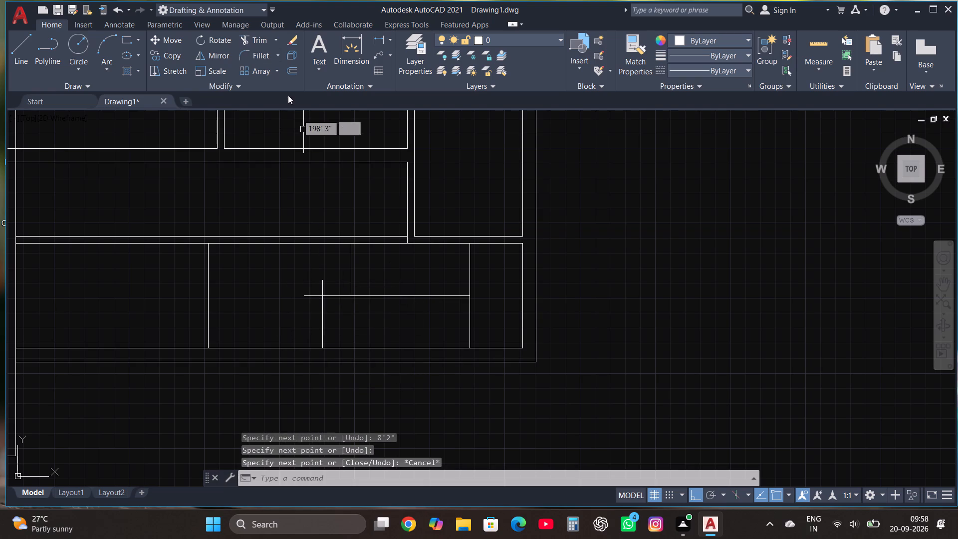
Trim the overhanging ends where the new vertical line crosses the left end of the horizontal line.
click(260, 37)
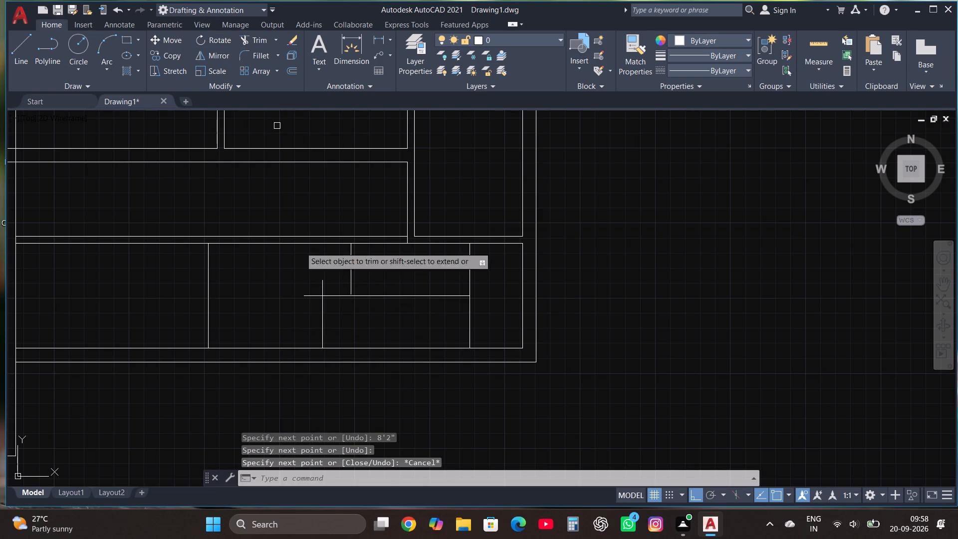
click(323, 286)
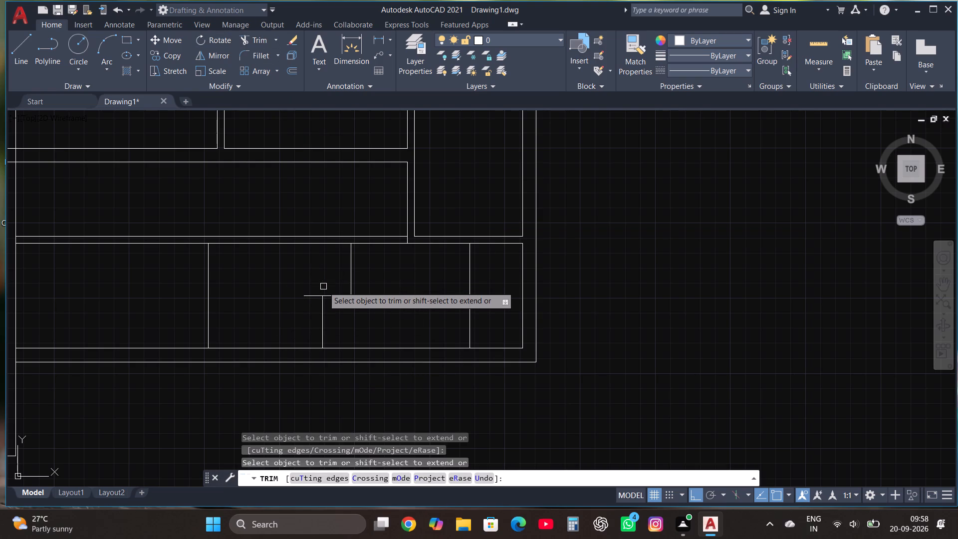
click(316, 293)
key(Escape)
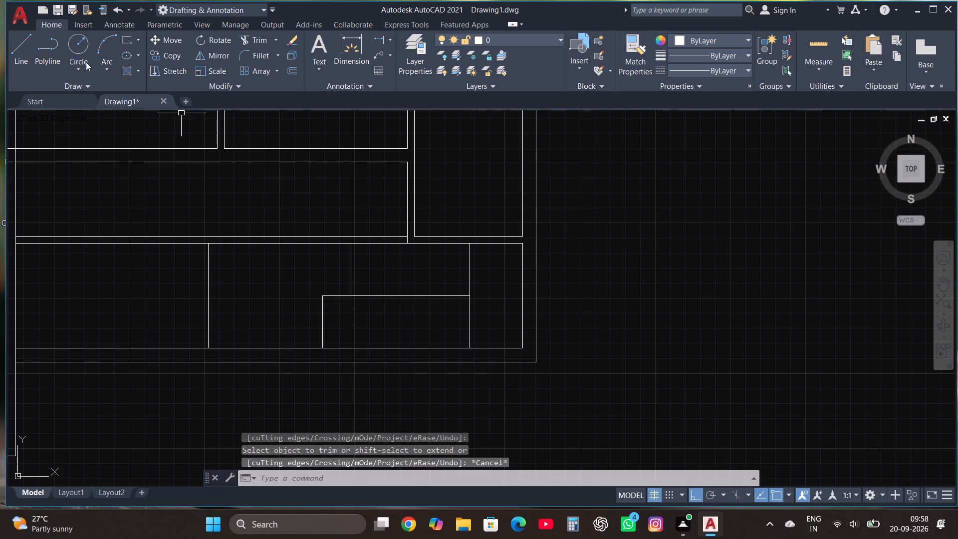
Lengthen the short upper vertical line past the horizontal line with a new segment and trim off the overhang.
click(26, 49)
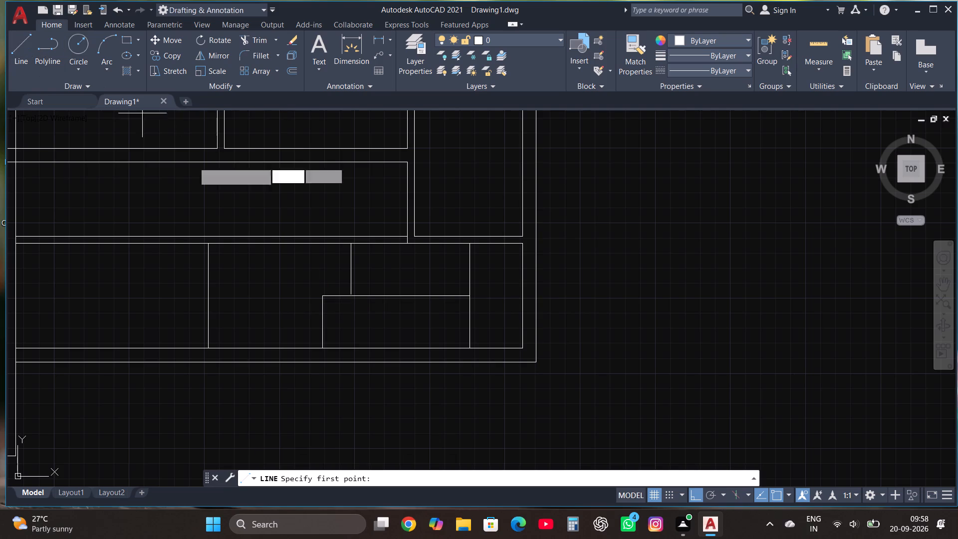
click(349, 278)
click(350, 311)
key(Escape)
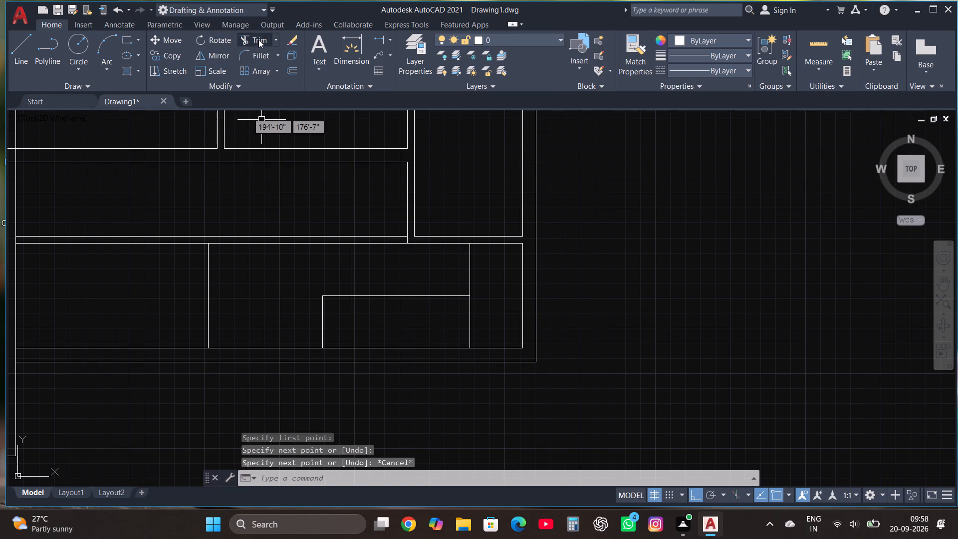
click(258, 35)
click(353, 308)
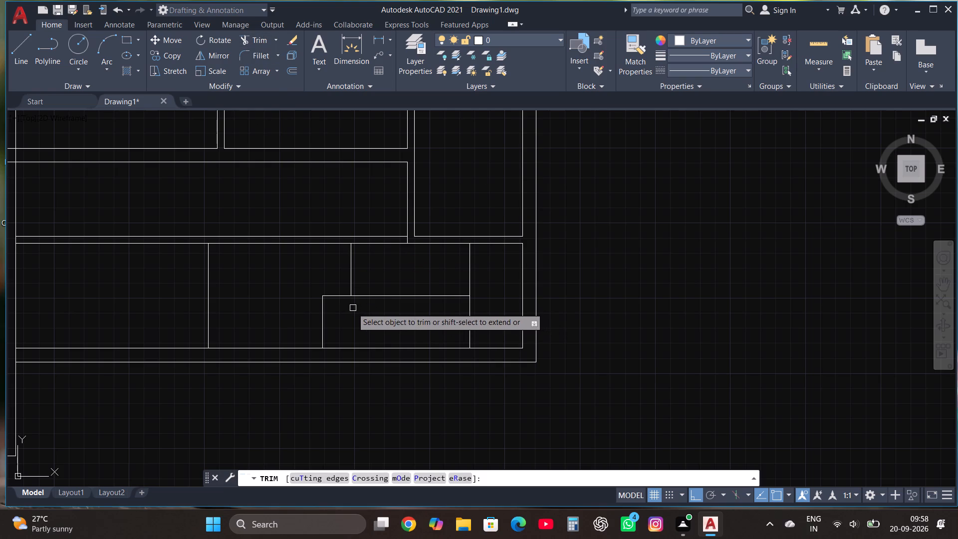
key(Escape)
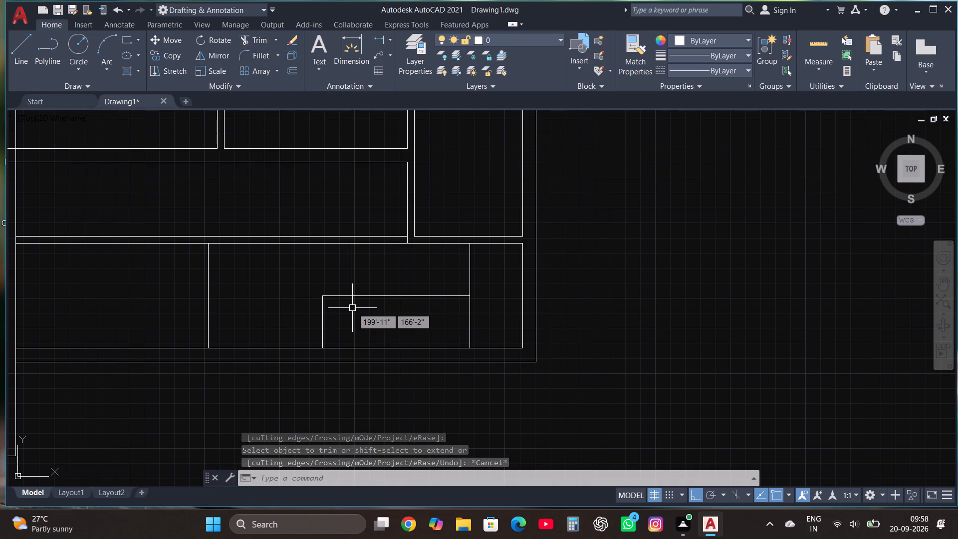
Offset the right partition line 10" to the left as the first stair tread line.
scroll(352, 308, up, 1)
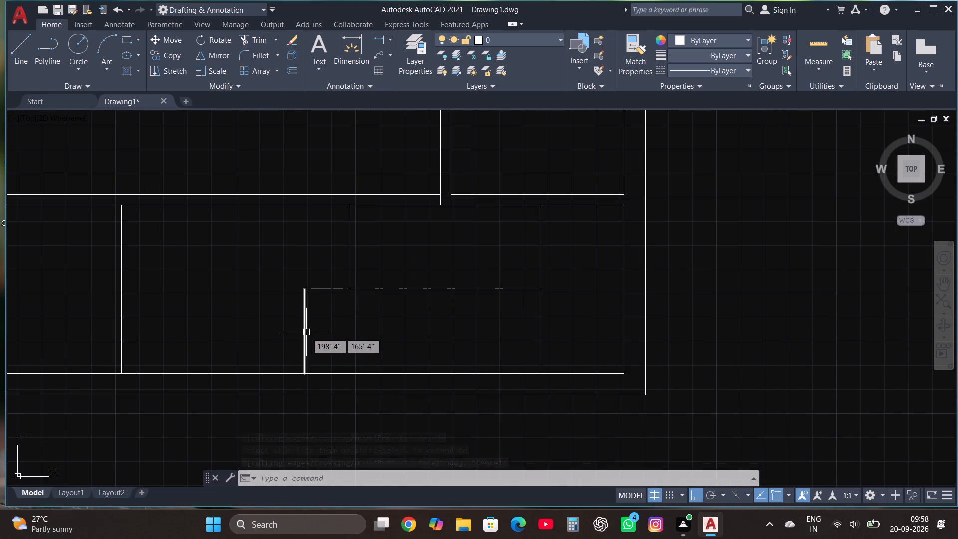
click(306, 332)
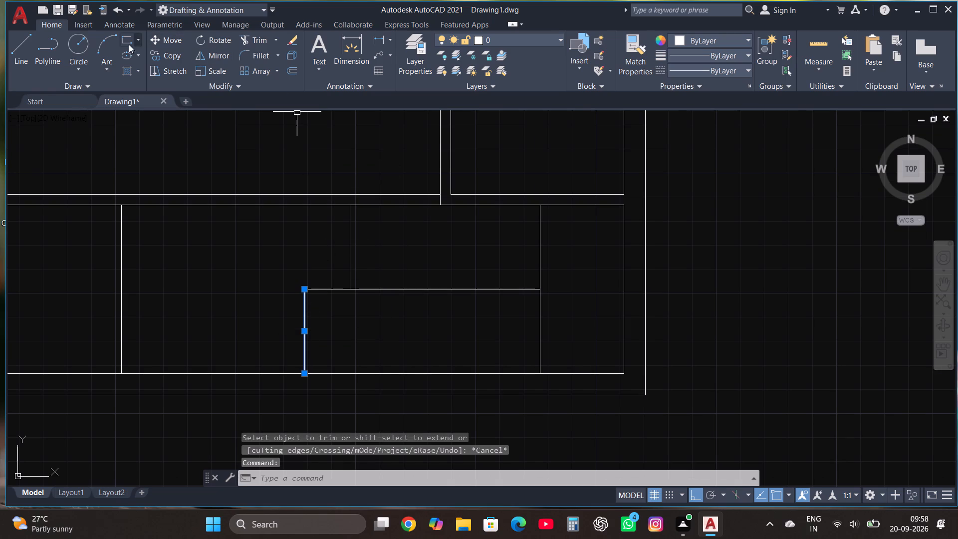
key(Escape)
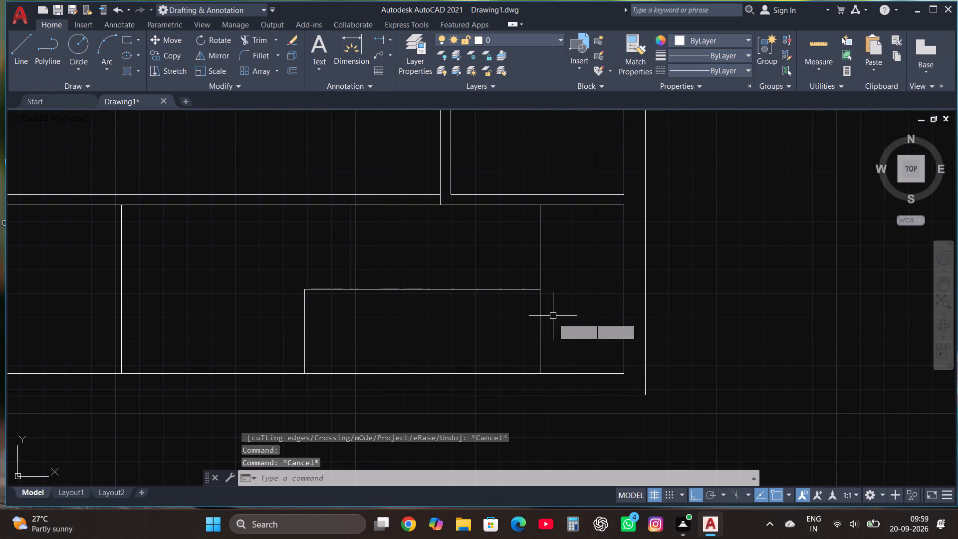
click(542, 326)
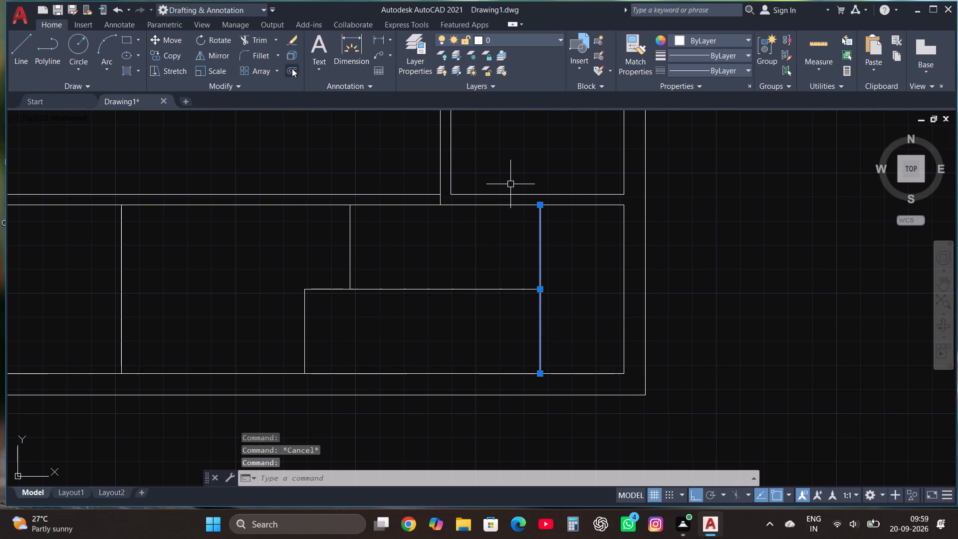
click(293, 69)
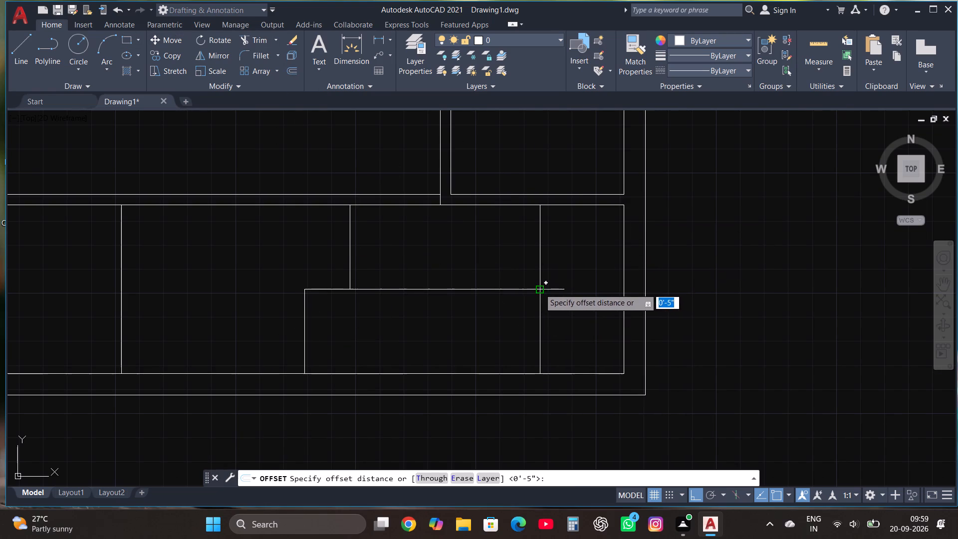
click(539, 288)
click(514, 288)
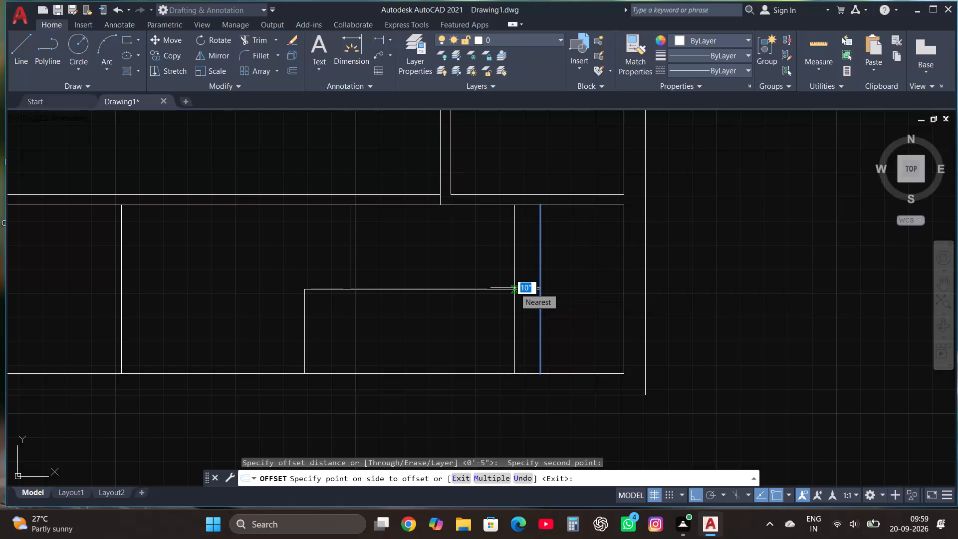
click(514, 288)
click(514, 291)
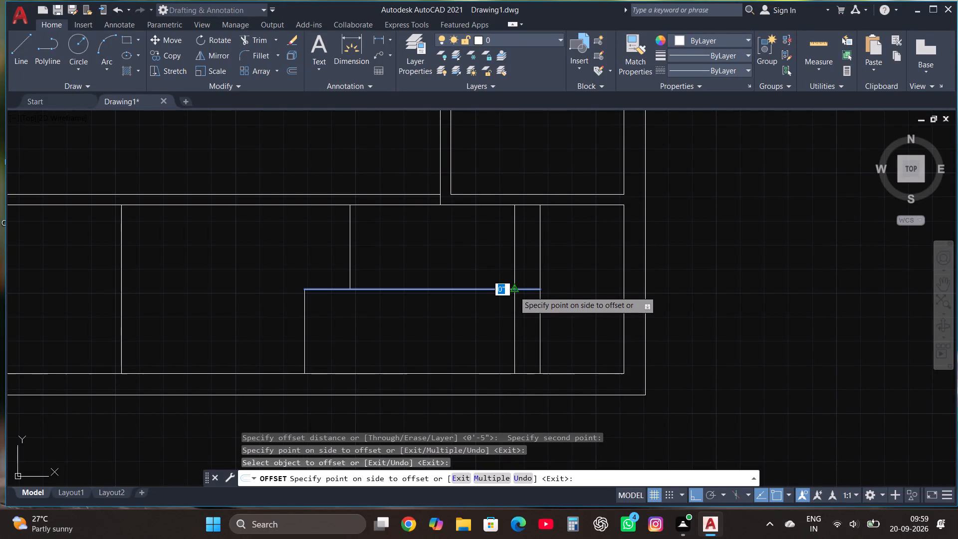
key(Escape)
Copy the first tread line 10" further left, using its midpoint as the base point.
click(515, 304)
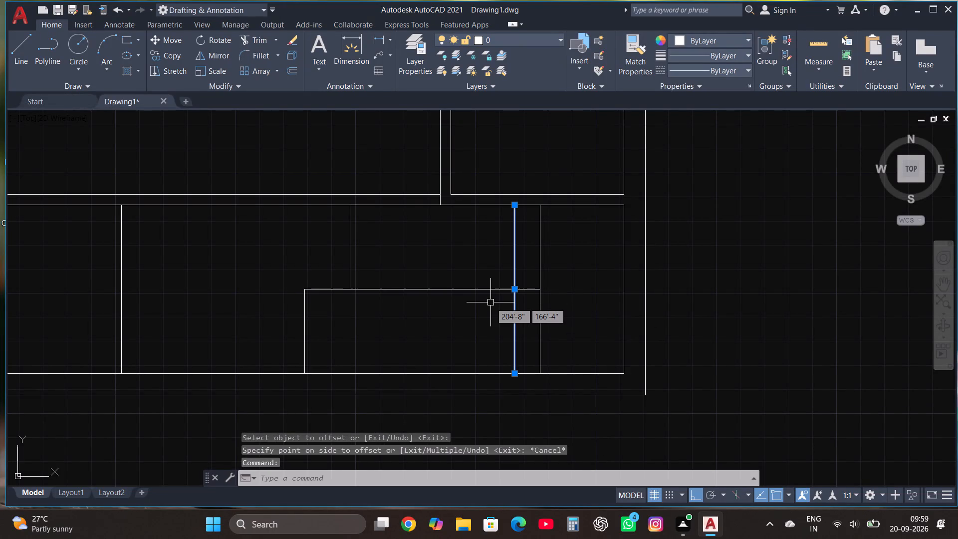
click(177, 55)
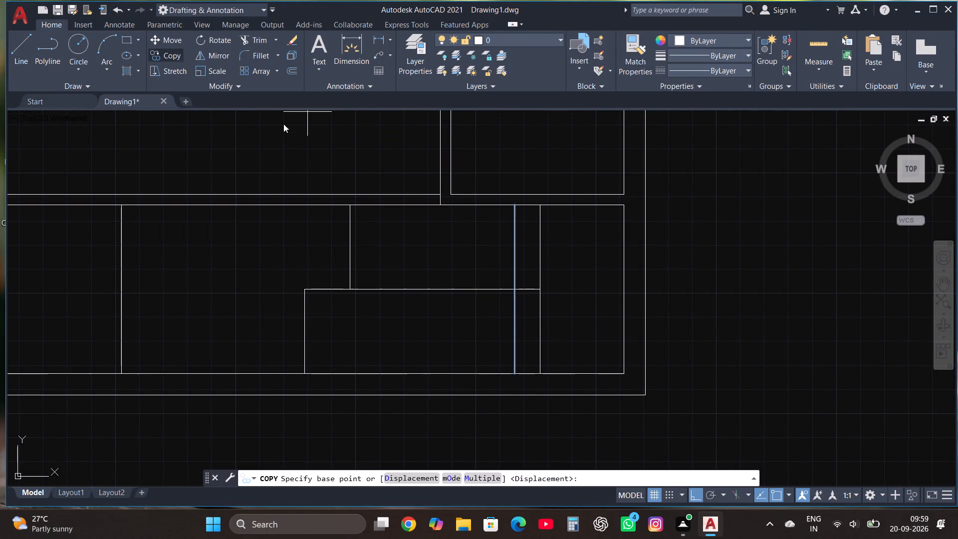
click(514, 290)
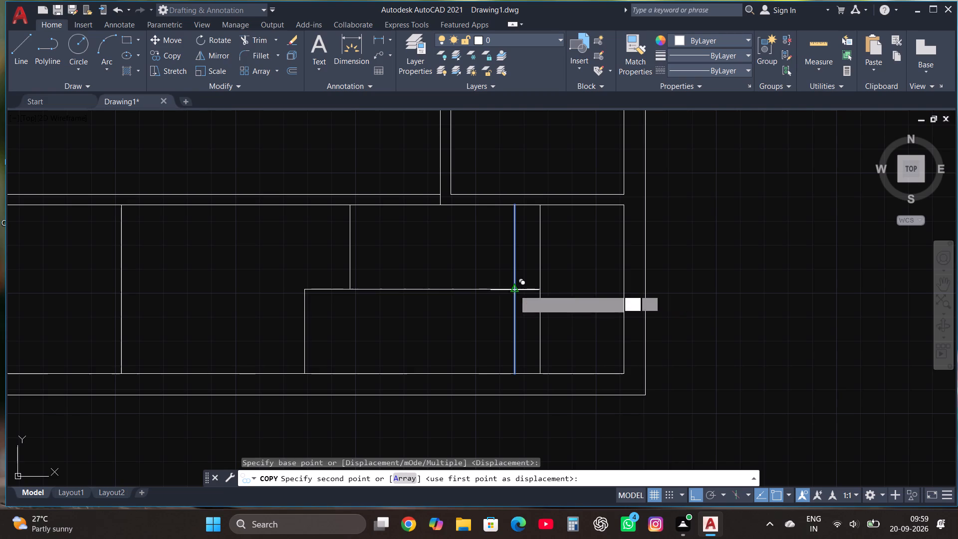
text(10")
key(Return)
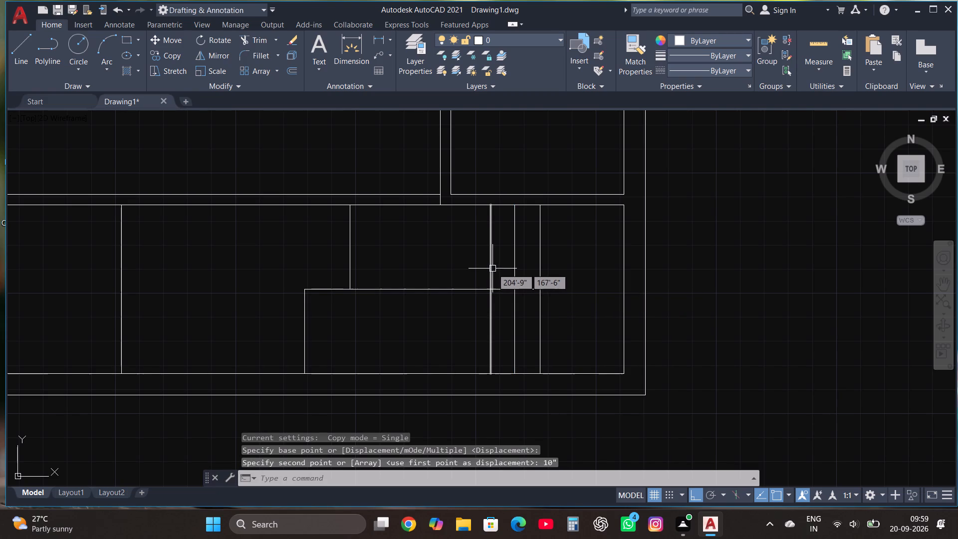
Offset the leftmost tread line leftward three times in succession at 10" spacing.
click(490, 249)
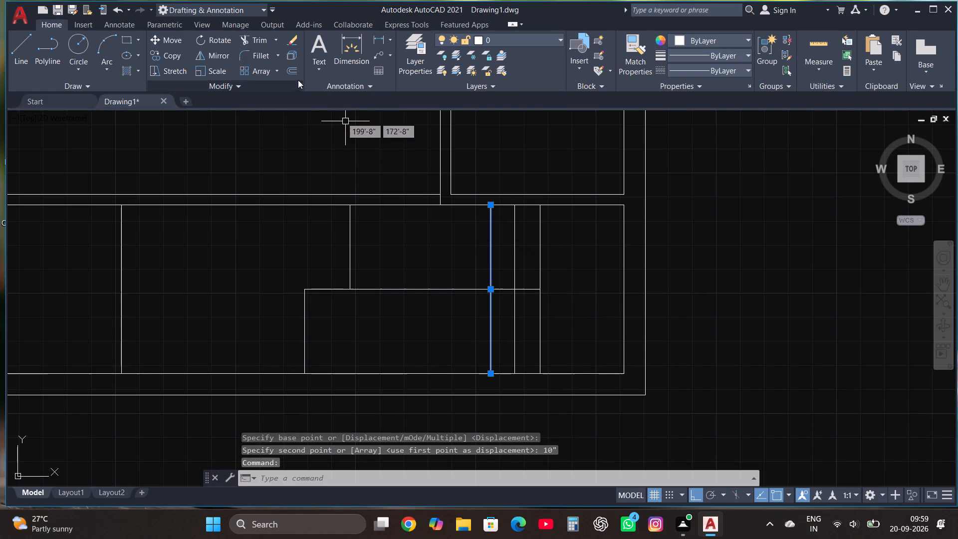
click(291, 72)
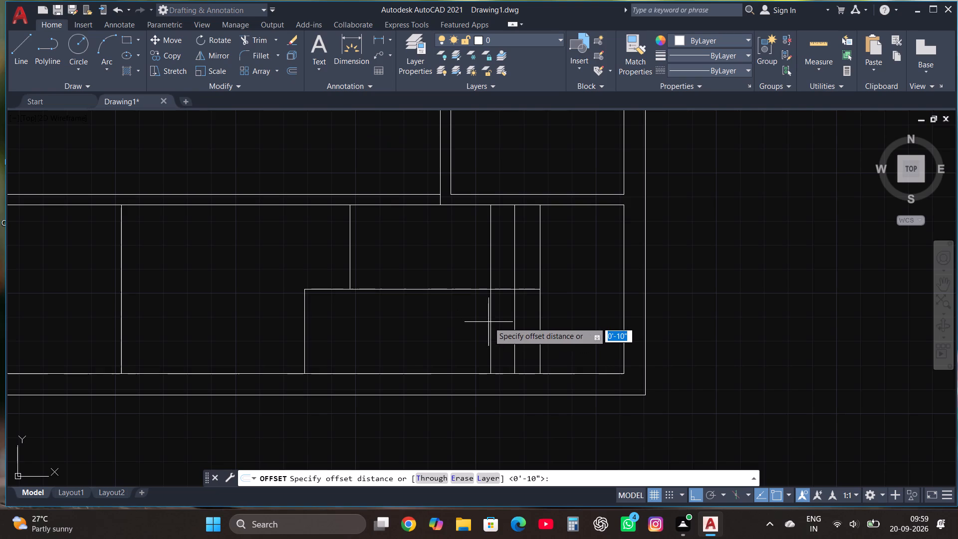
click(490, 322)
click(480, 321)
text(10")
key(Return)
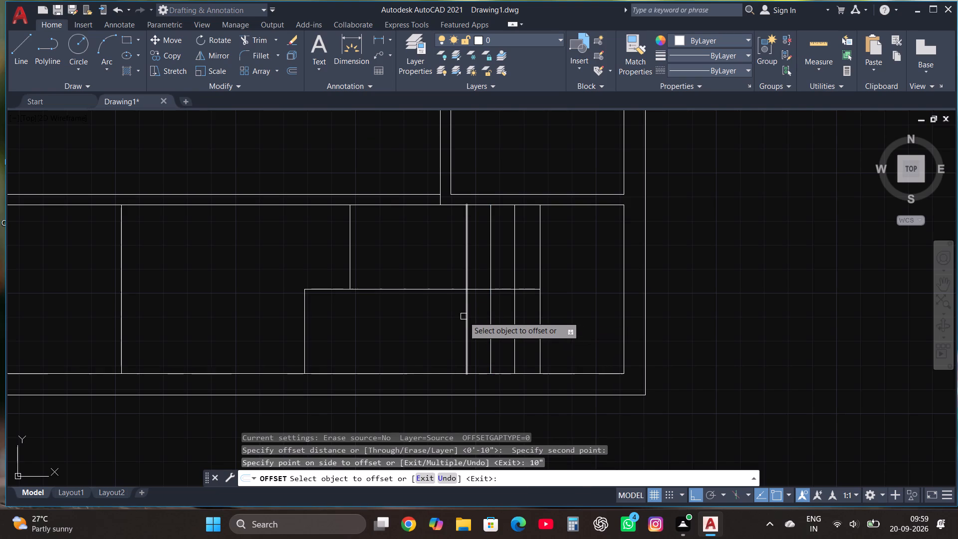
drag(469, 318, 464, 317)
text(10")
key(Return)
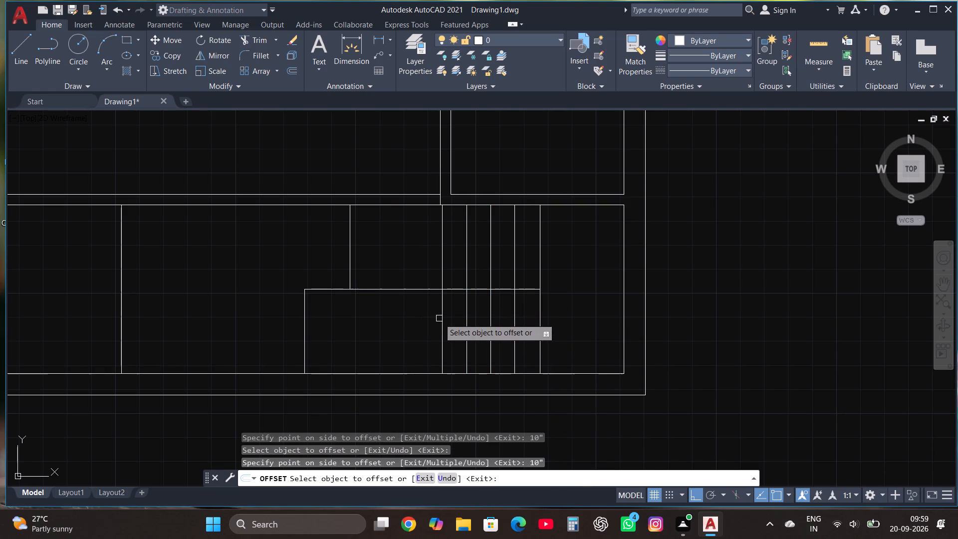
click(439, 318)
click(442, 319)
text(10")
key(Return)
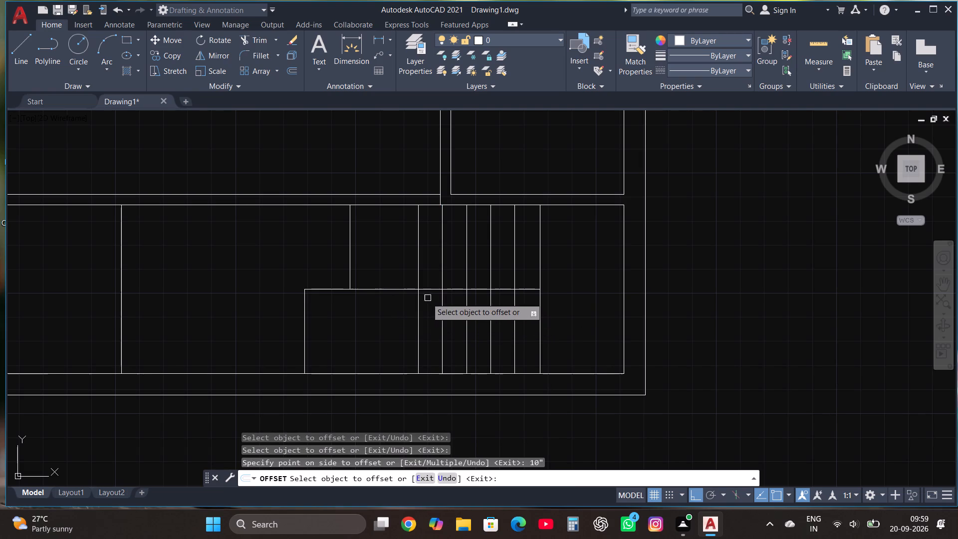
Offset four more tread lines leftward at 10" spacing, ending just inside the left vertical line of the stair area.
click(417, 294)
text(10")
key(Return)
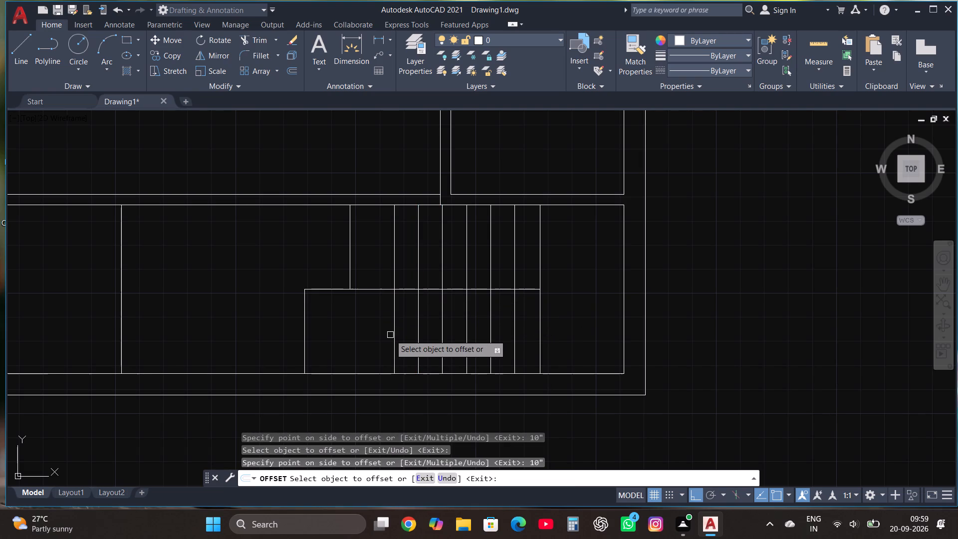
click(390, 335)
click(394, 338)
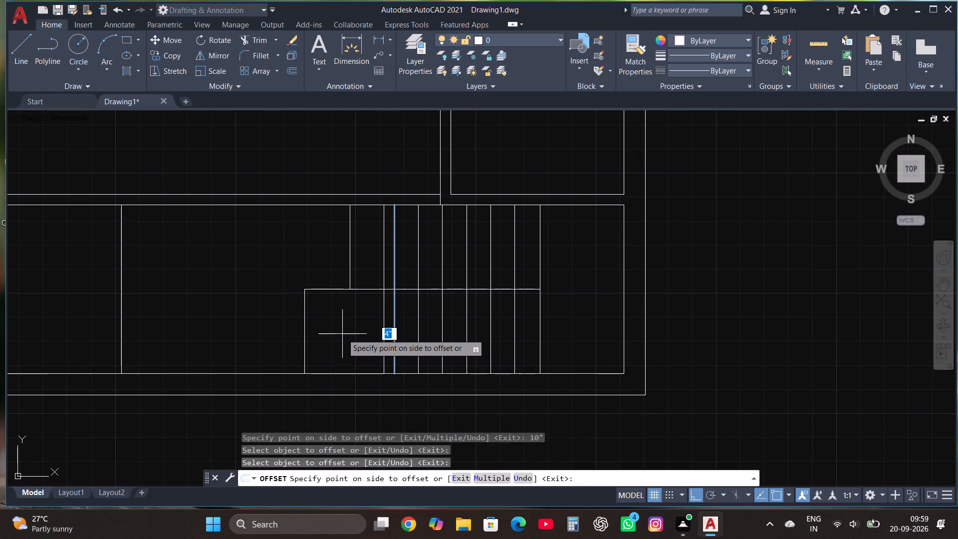
text(10)
key(shift+quotedbl)
key(Return)
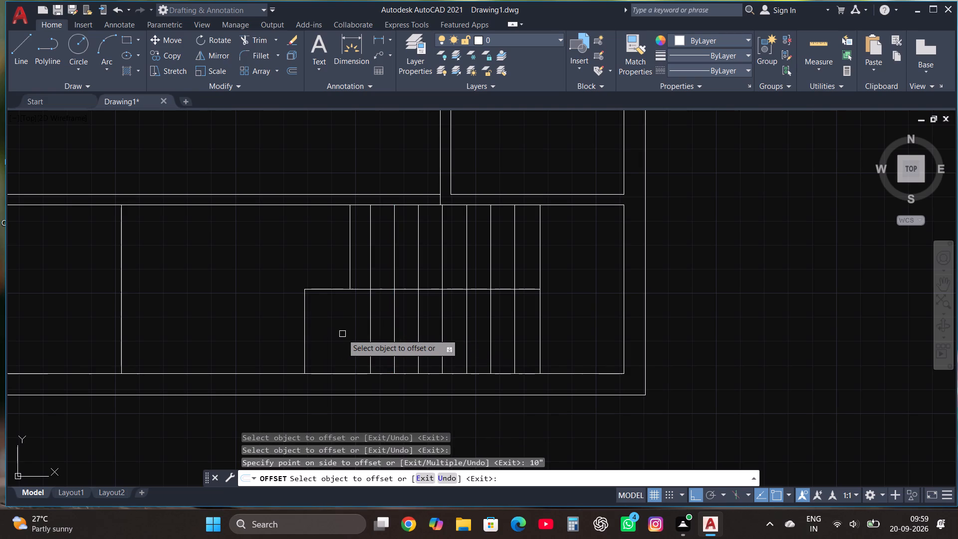
click(369, 348)
text(10")
key(Return)
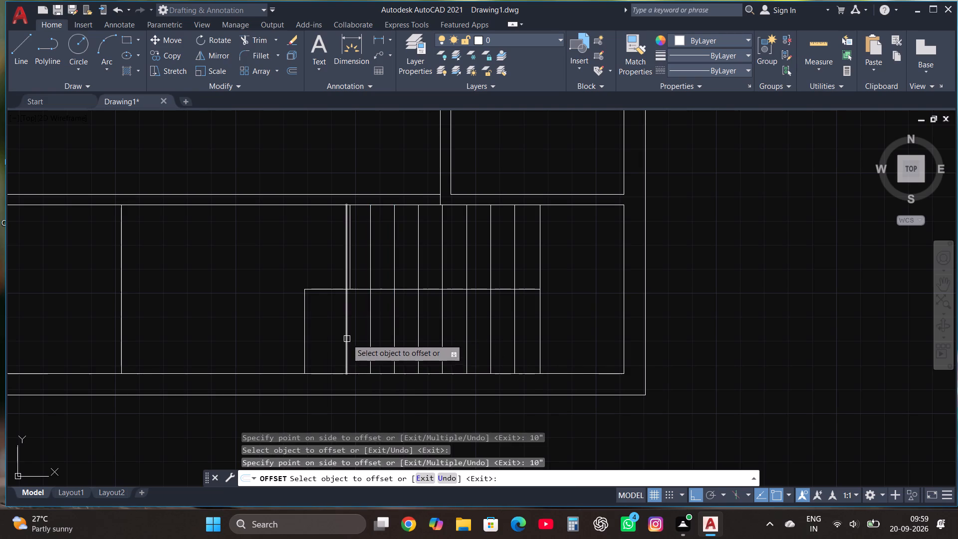
click(347, 339)
text(10")
key(Return)
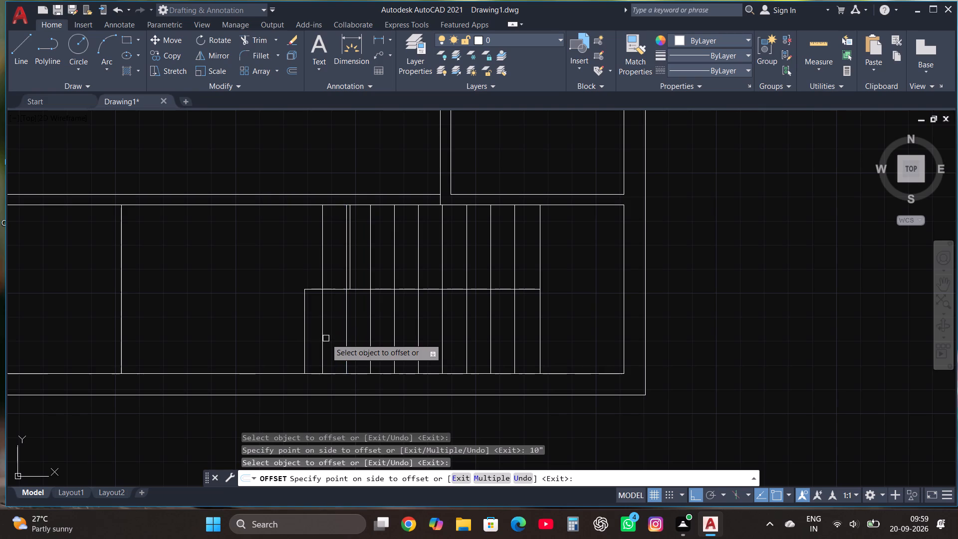
key(Escape)
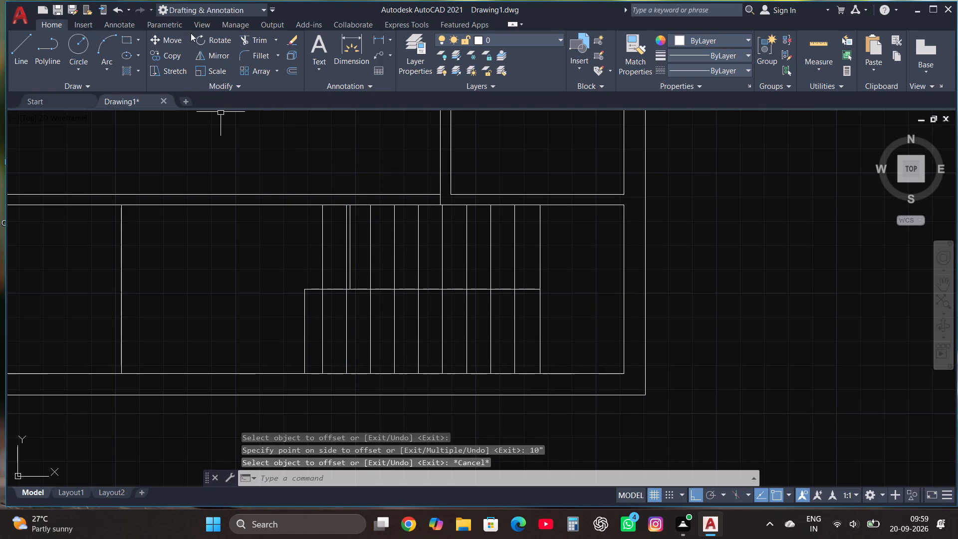
Trim away the stray vertical line doubling the second tread line from the left in the upper stair flight.
click(251, 38)
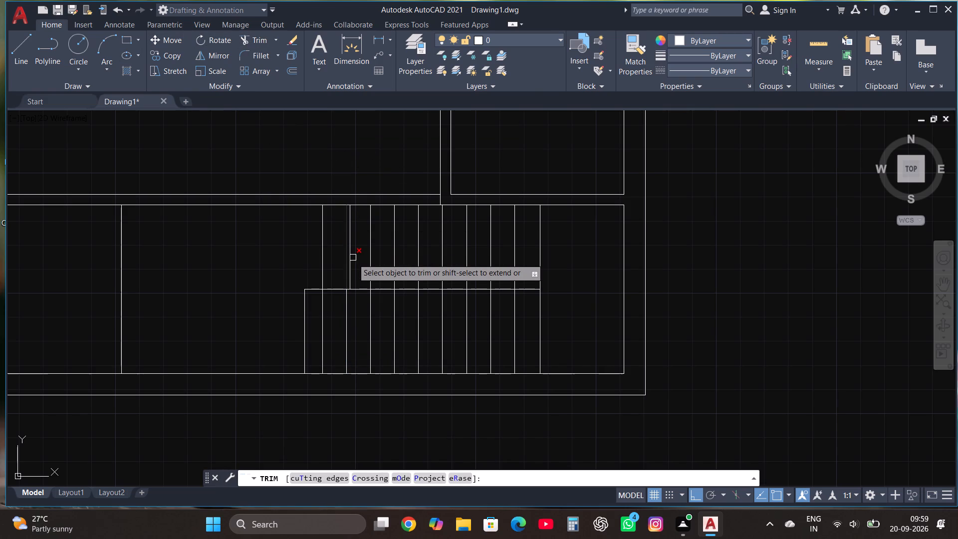
click(353, 259)
key(Escape)
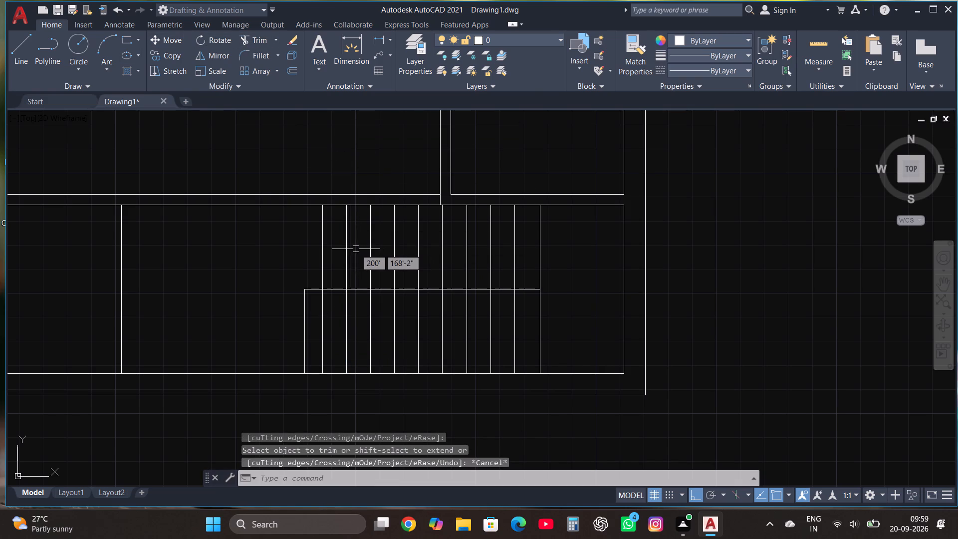
click(246, 40)
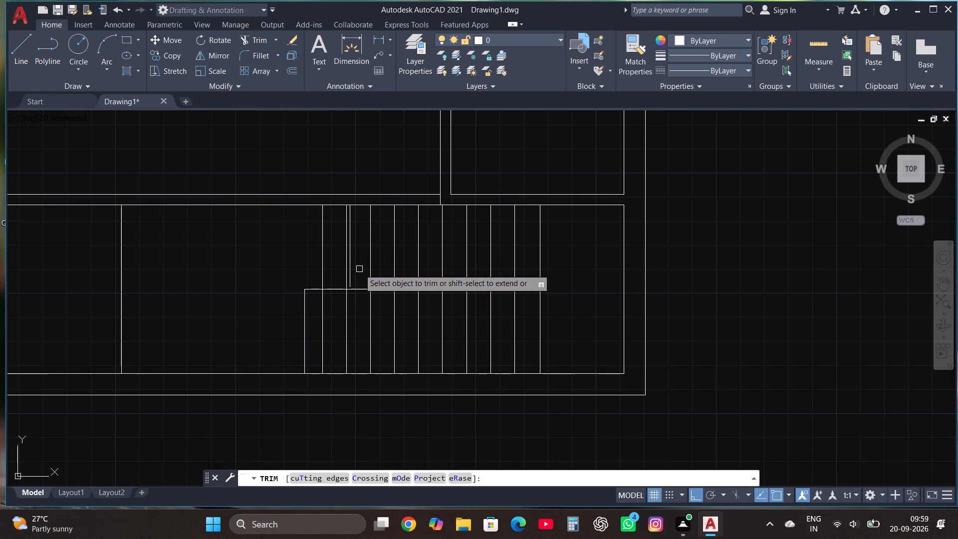
click(352, 264)
key(Escape)
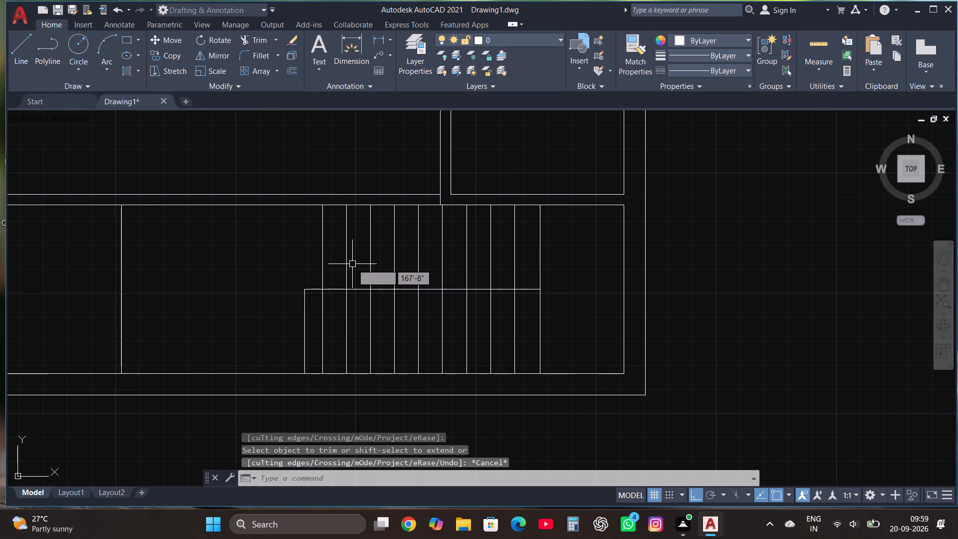
Trim the two leftmost tread lines above the stair's horizontal centre line, keeping their lower-flight portions.
scroll(352, 264, down, 2)
scroll(353, 297, up, 1)
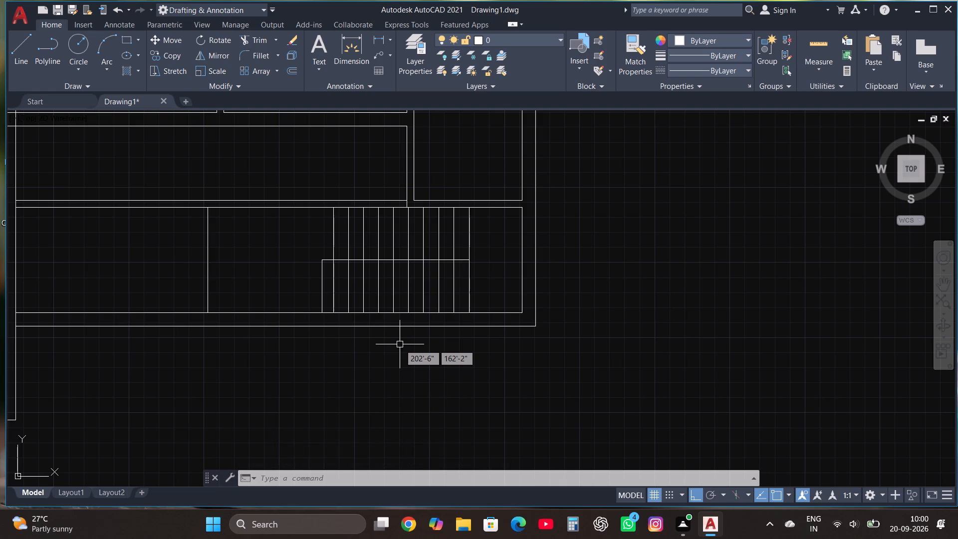
scroll(387, 223, up, 1)
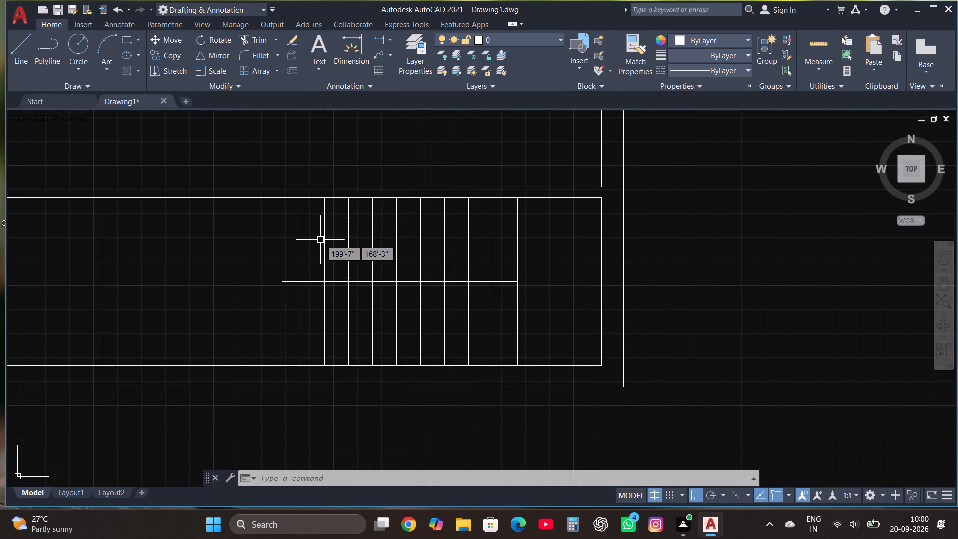
click(262, 43)
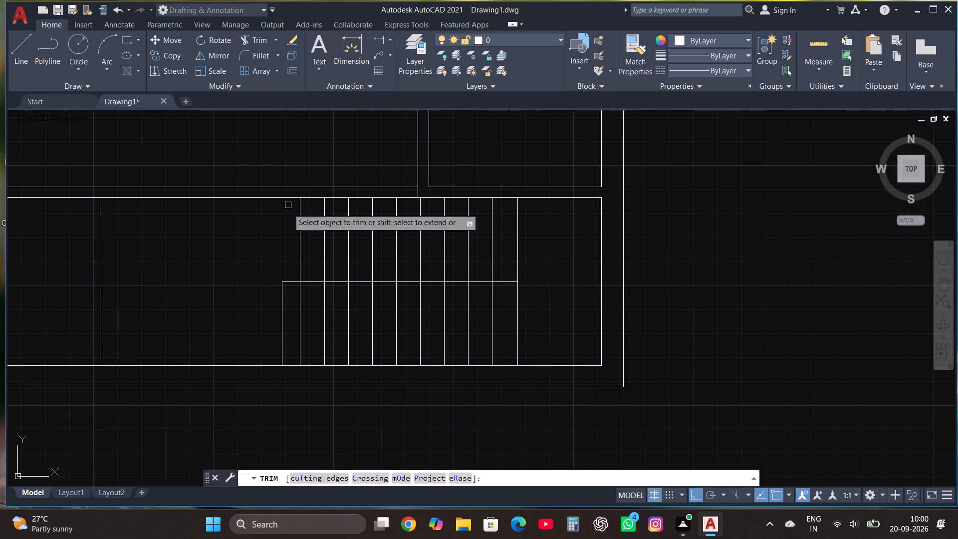
click(295, 236)
click(304, 240)
click(326, 247)
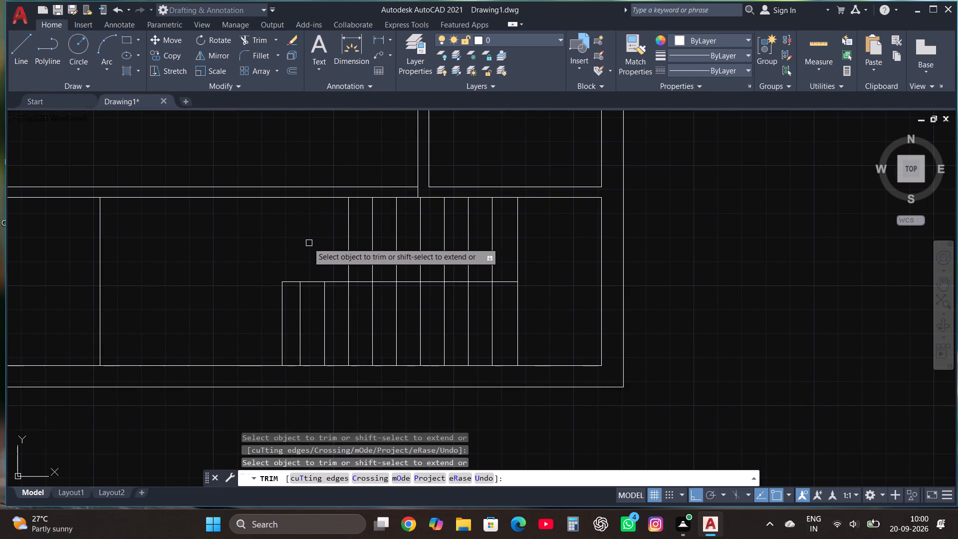
scroll(305, 242, down, 3)
key(Escape)
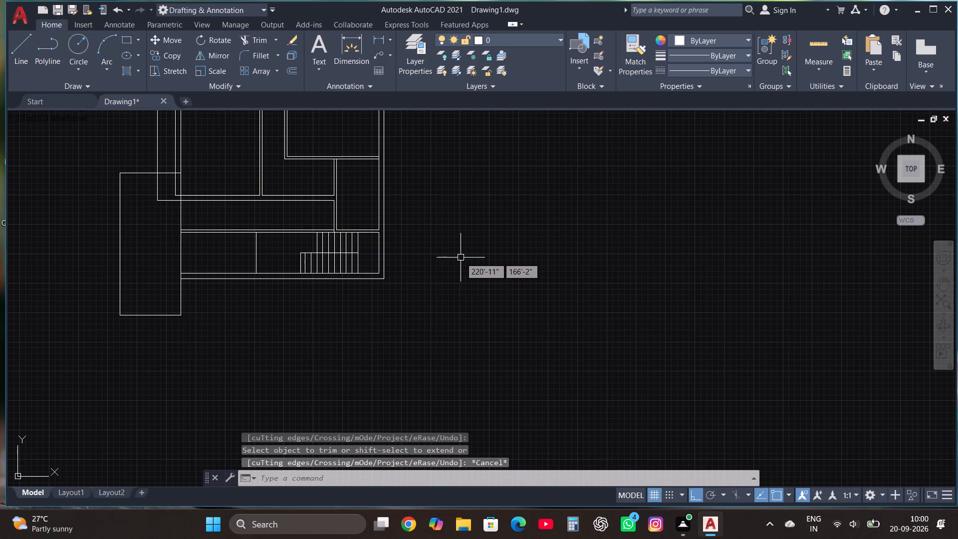
Draw a line 10" left from the stair's lower-left corner and down across the wall, trimming the excess beyond the outer wall line.
scroll(461, 257, down, 1)
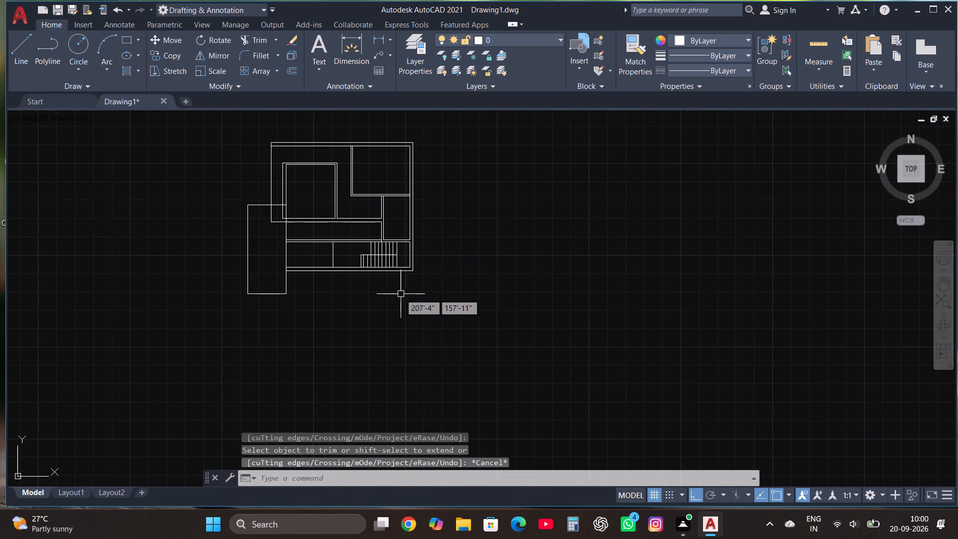
scroll(364, 269, up, 3)
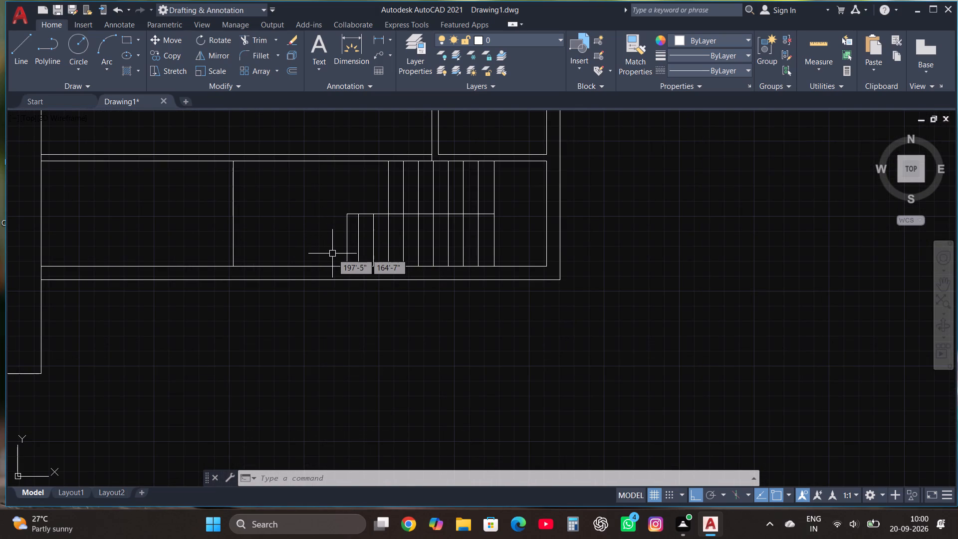
scroll(332, 254, up, 1)
click(27, 46)
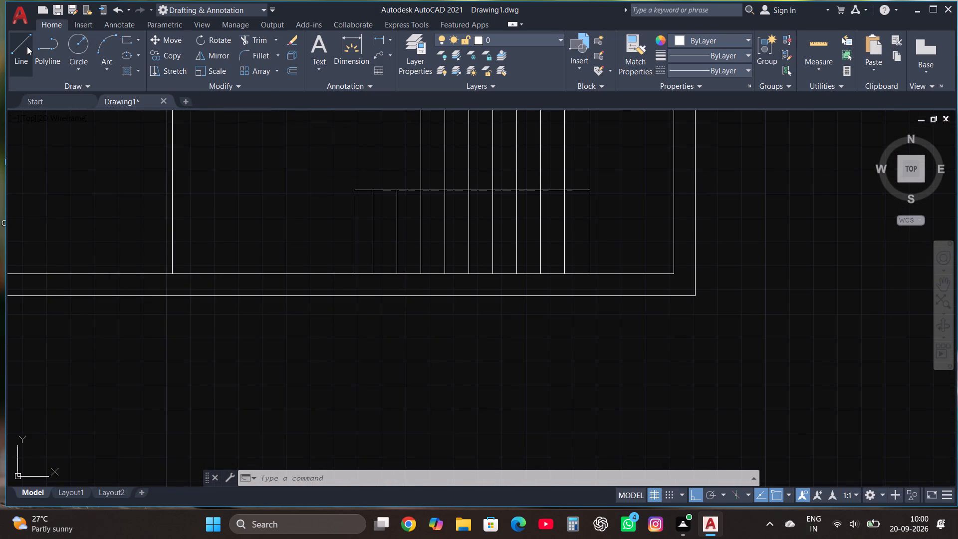
click(354, 274)
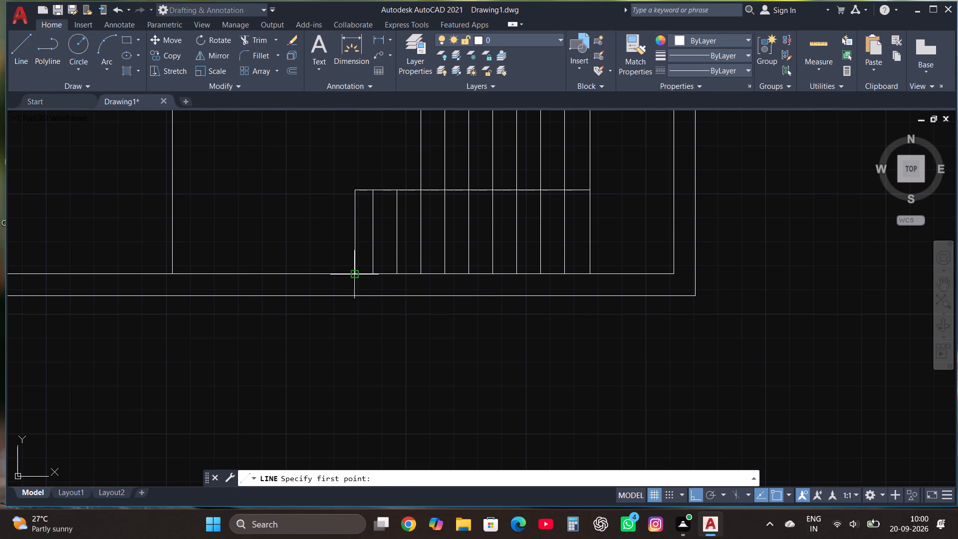
text(10")
key(Return)
click(340, 342)
key(Escape)
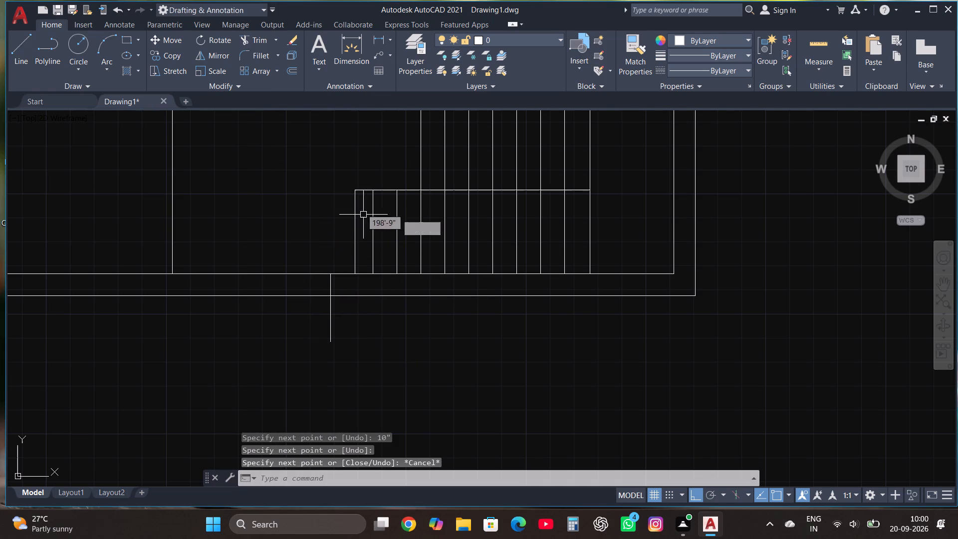
click(260, 40)
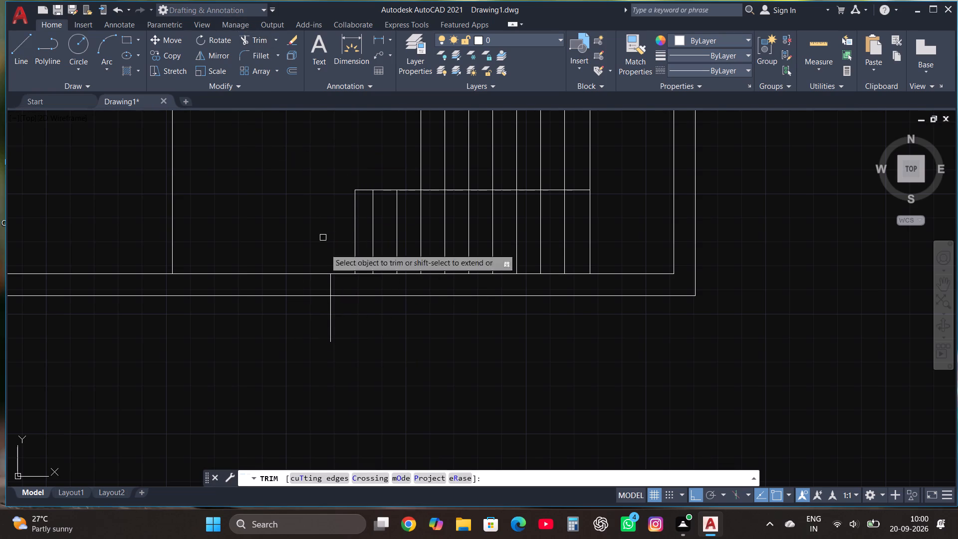
click(332, 319)
key(Escape)
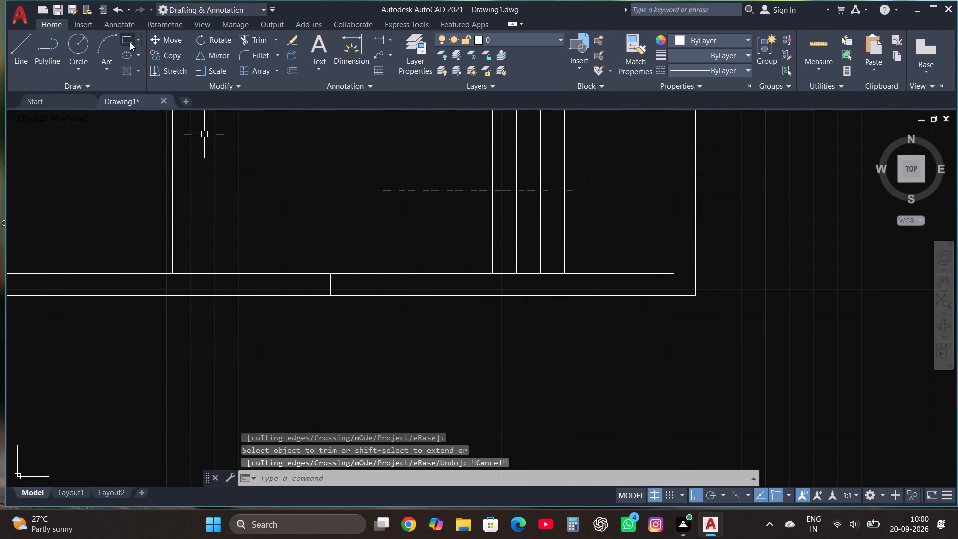
Draw a rectangle within the bottom wall from the short line's lower end to the stair's lower-left corner.
click(124, 36)
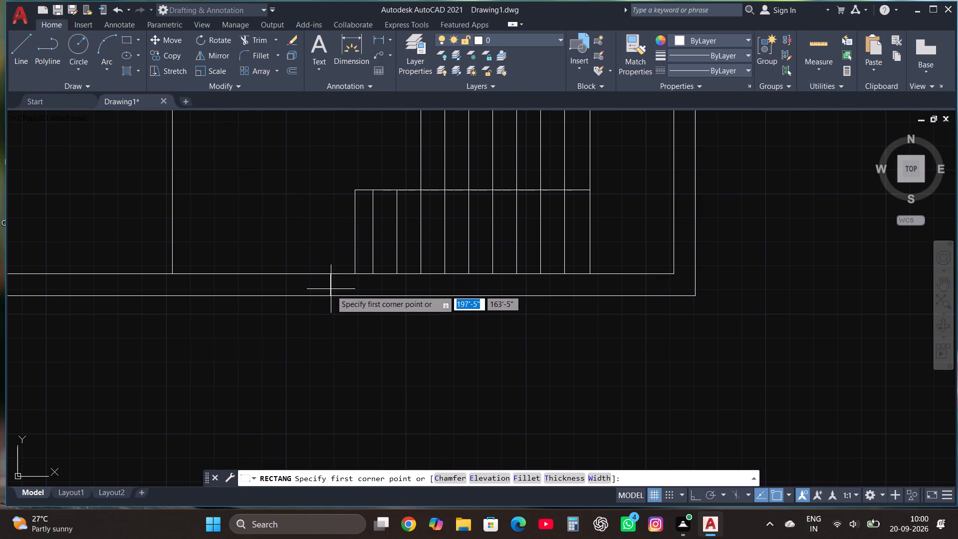
click(328, 295)
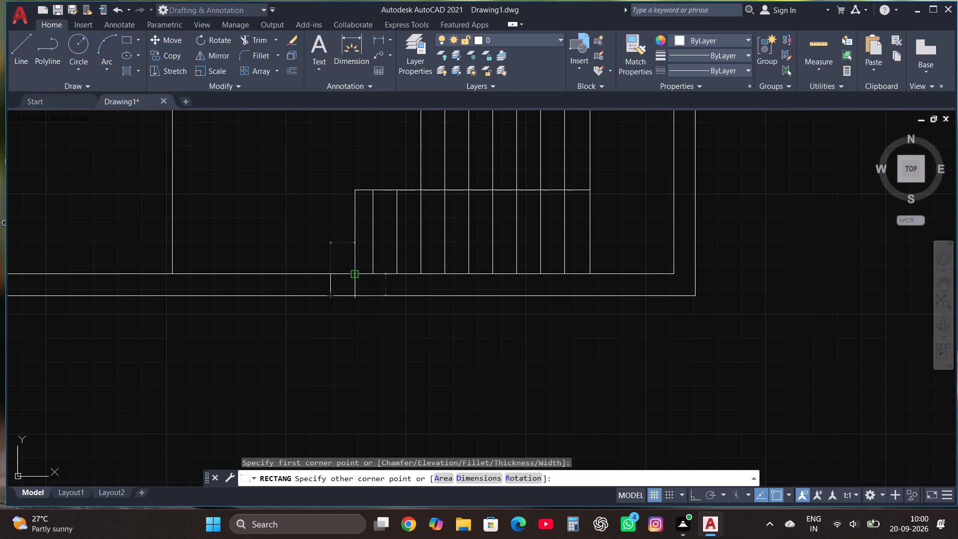
click(354, 274)
key(Escape)
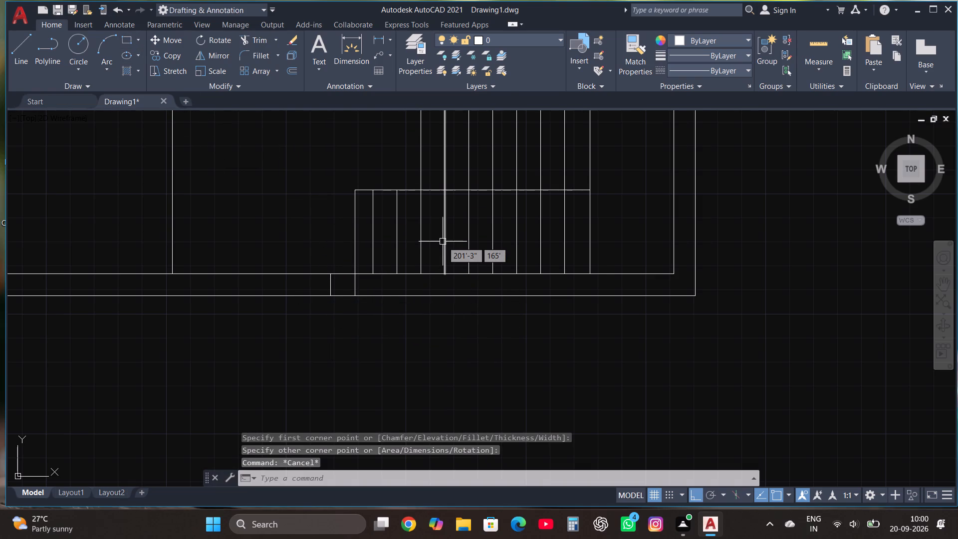
Add a horizontal dimension of about 8'-4" leftward from the upper-left corner of the lower stair flight.
scroll(443, 242, down, 1)
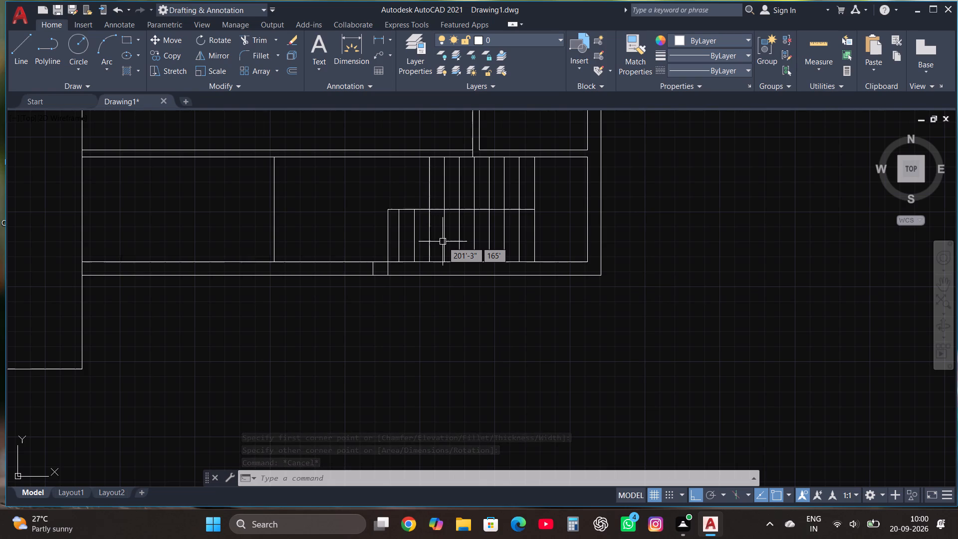
scroll(468, 287, down, 1)
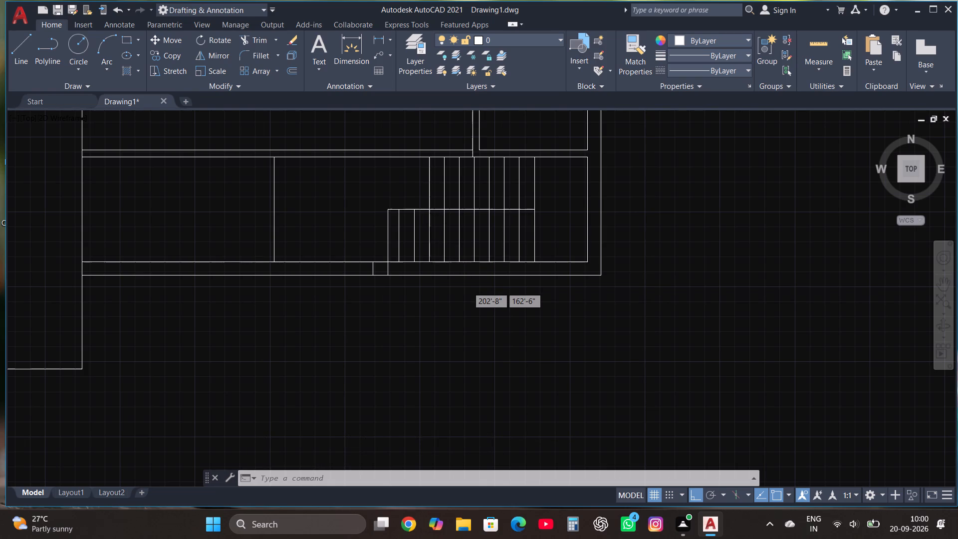
scroll(468, 287, down, 1)
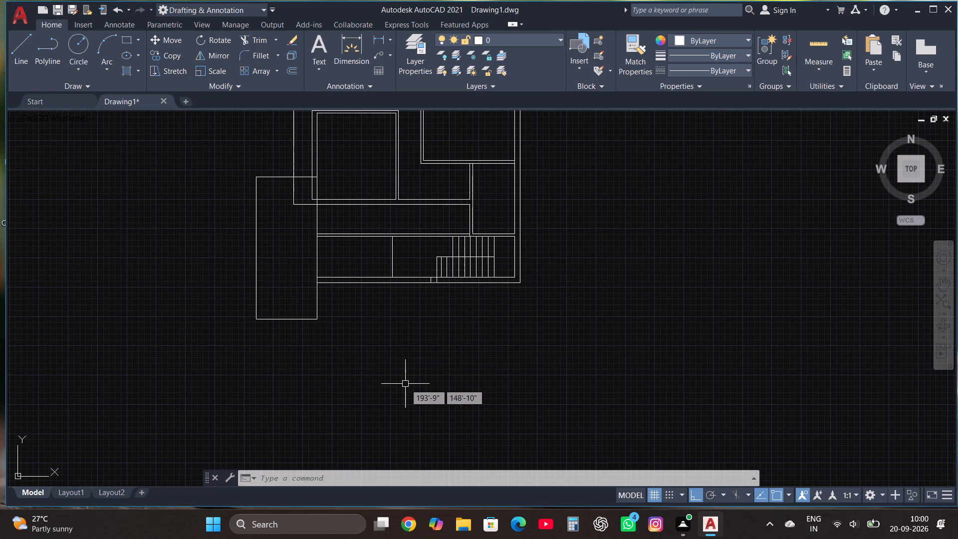
scroll(443, 247, up, 2)
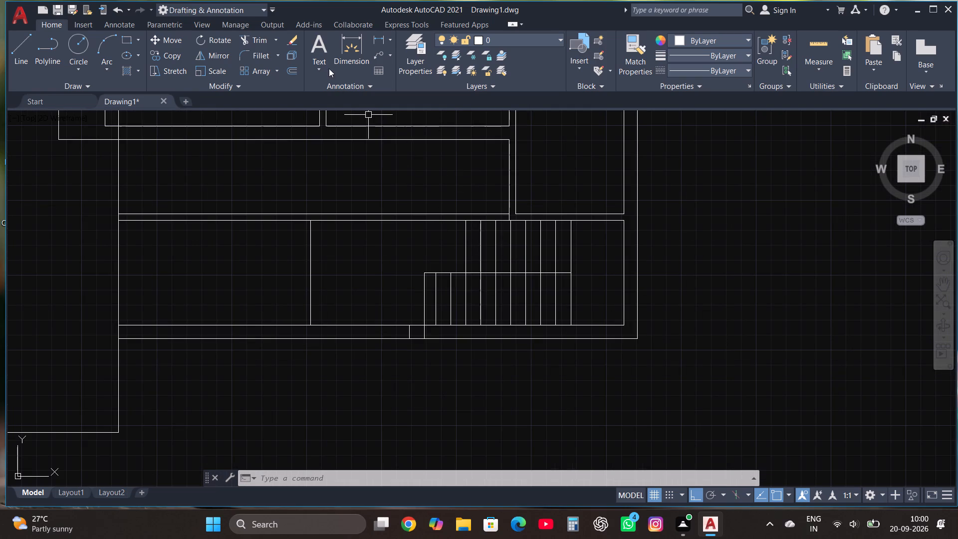
click(352, 44)
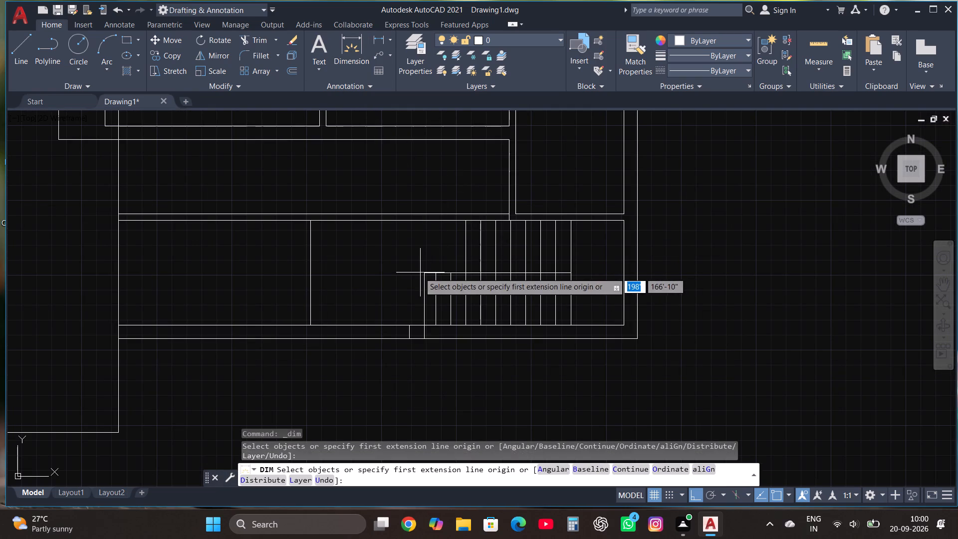
click(427, 275)
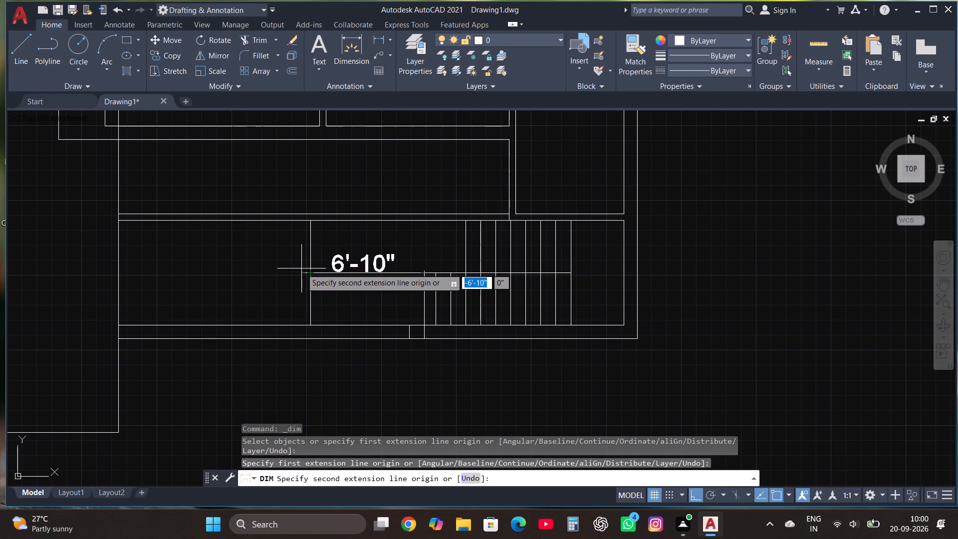
click(275, 268)
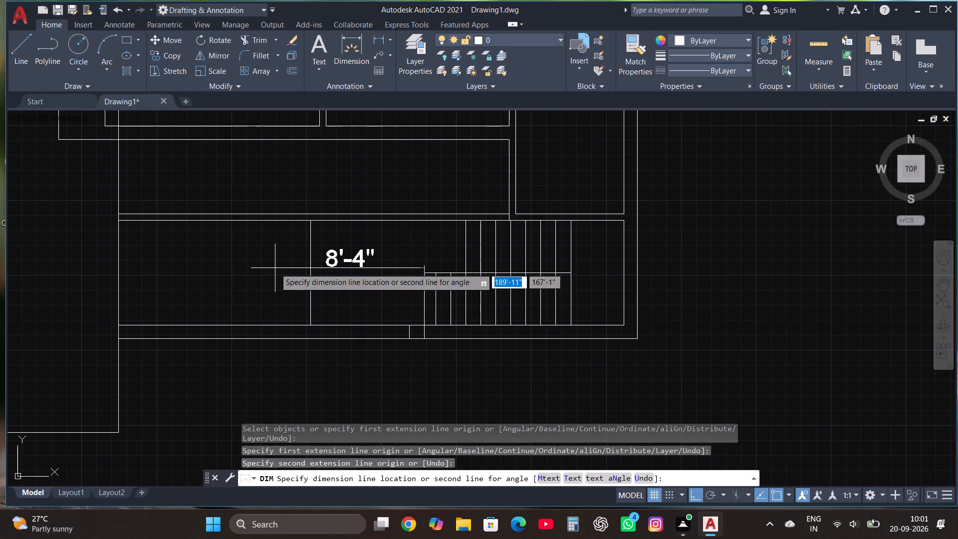
click(299, 261)
key(Escape)
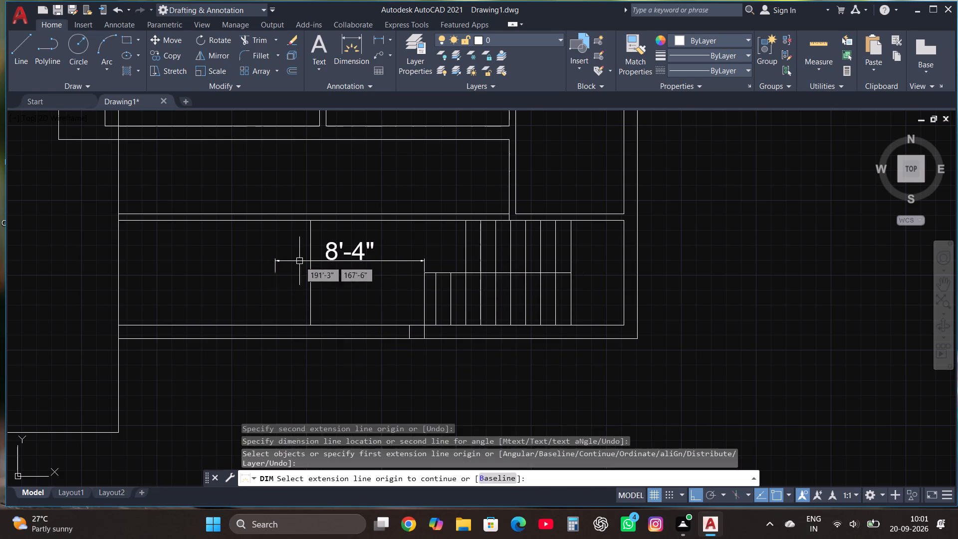
Draw a vertical line from the lower-right corner of the left room's partition down to just past the bottom wall's inner line.
scroll(432, 318, down, 1)
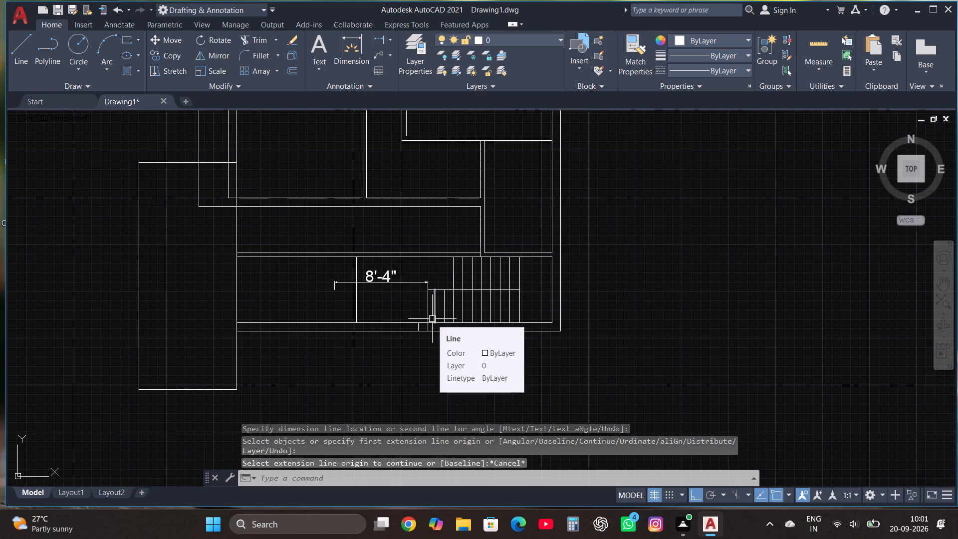
scroll(432, 319, down, 2)
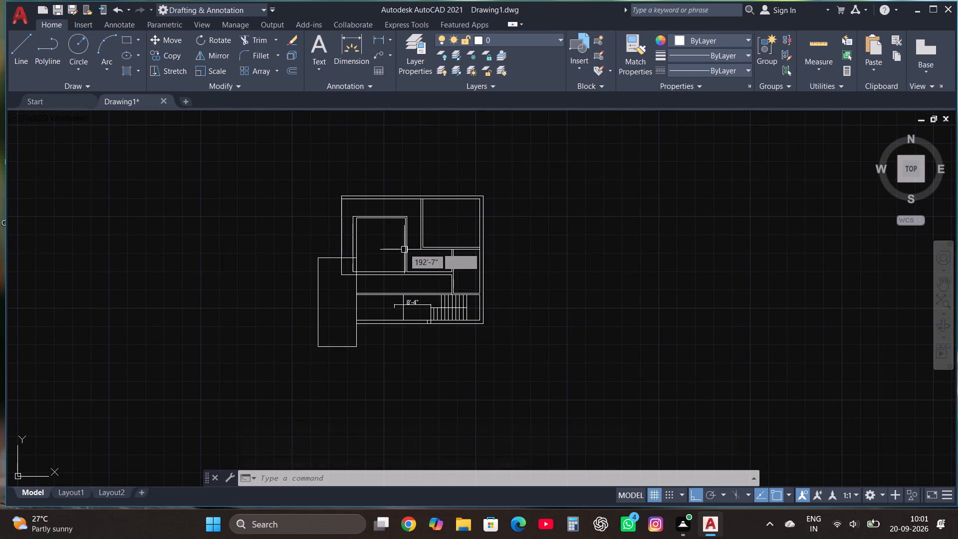
scroll(414, 275, up, 2)
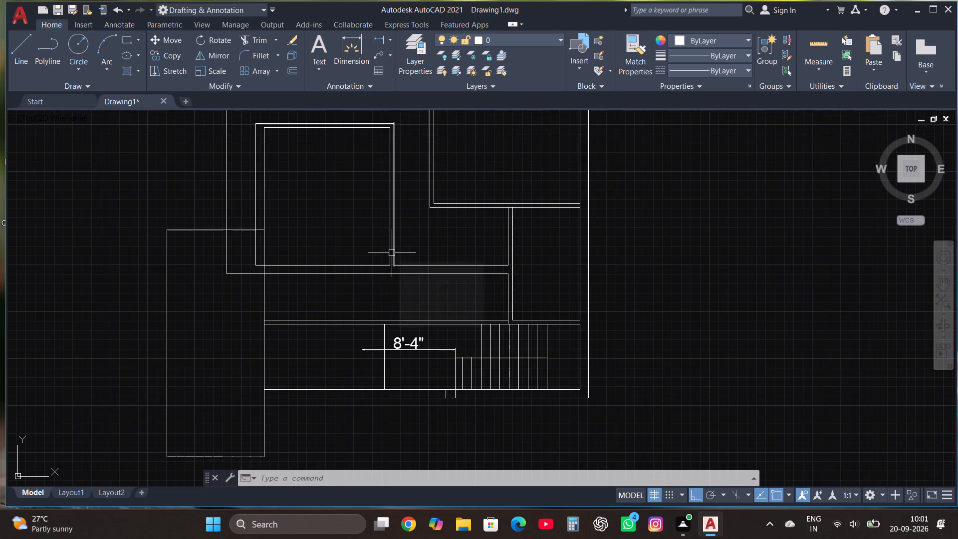
scroll(392, 253, up, 1)
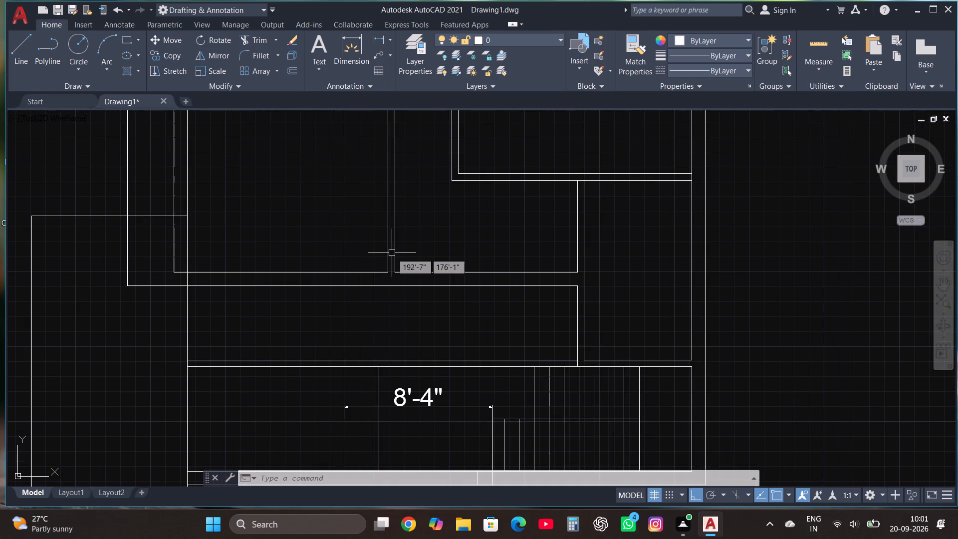
click(21, 45)
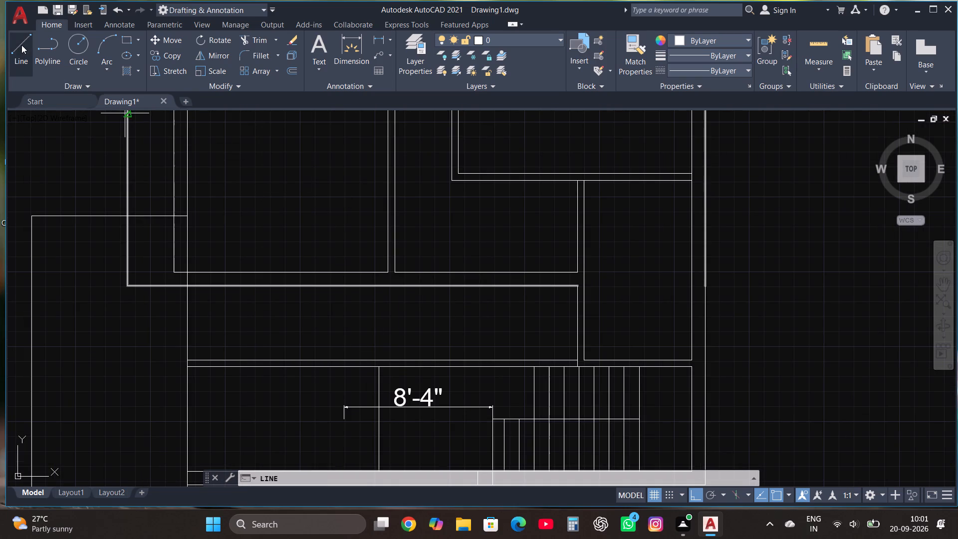
click(394, 272)
scroll(397, 317, down, 3)
scroll(396, 398, up, 2)
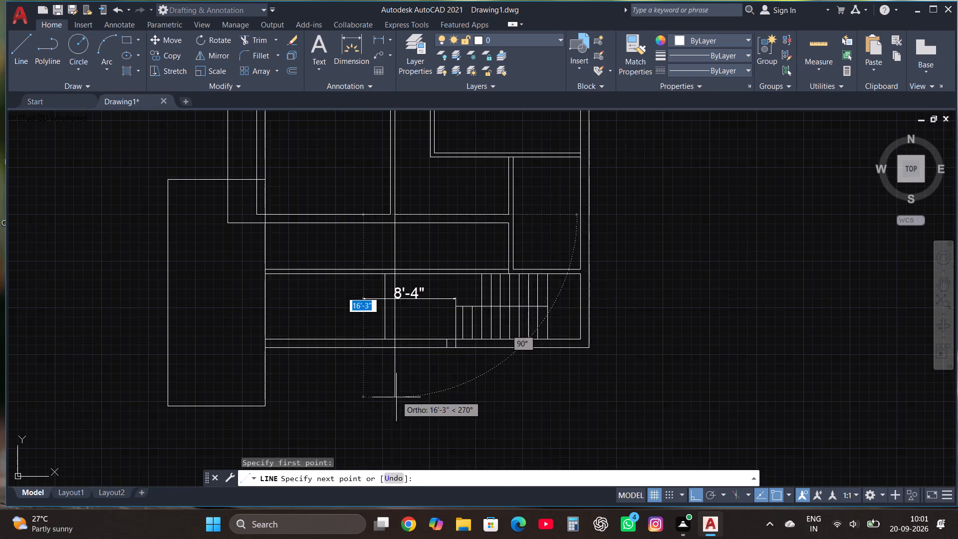
scroll(398, 329, up, 4)
click(368, 419)
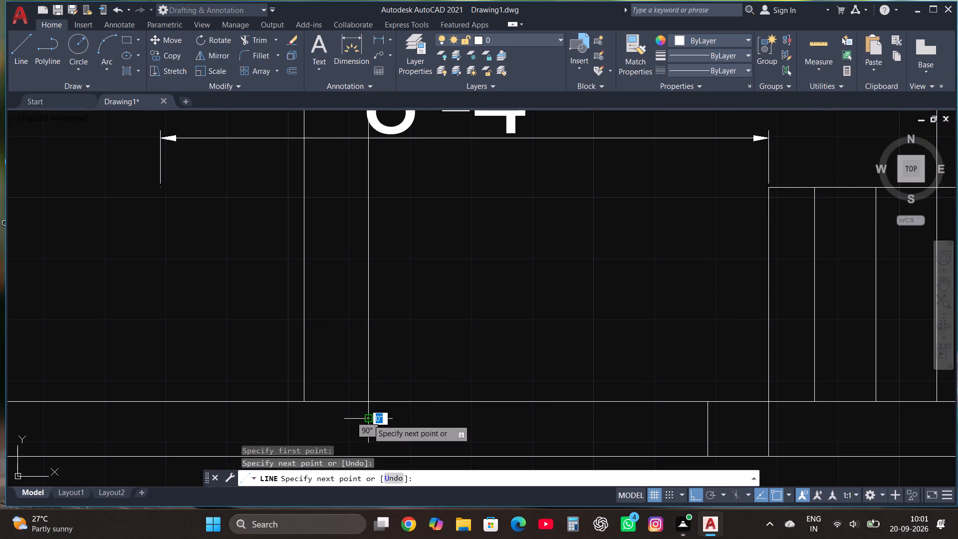
key(Escape)
Trim the end of the vertical partition line that extends below the bottom wall's inner line.
click(266, 41)
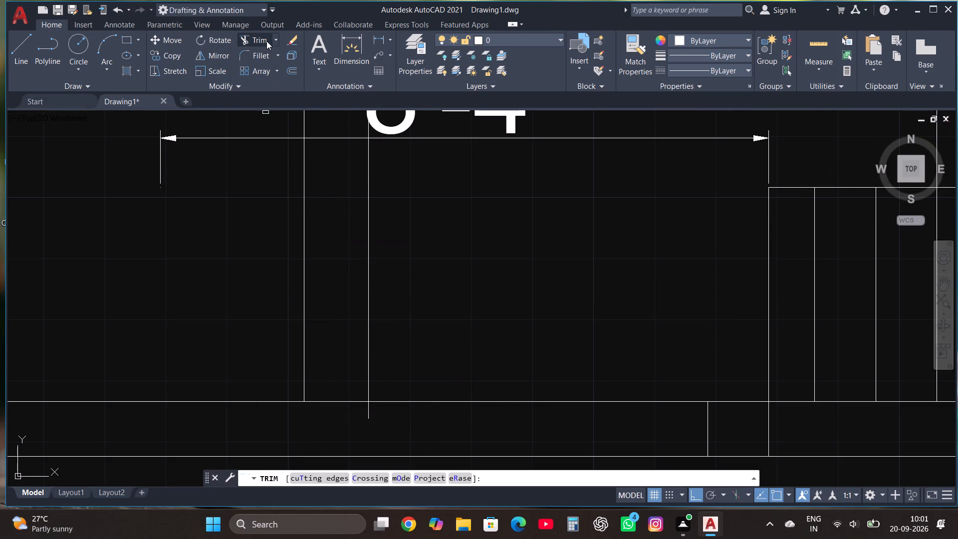
click(371, 410)
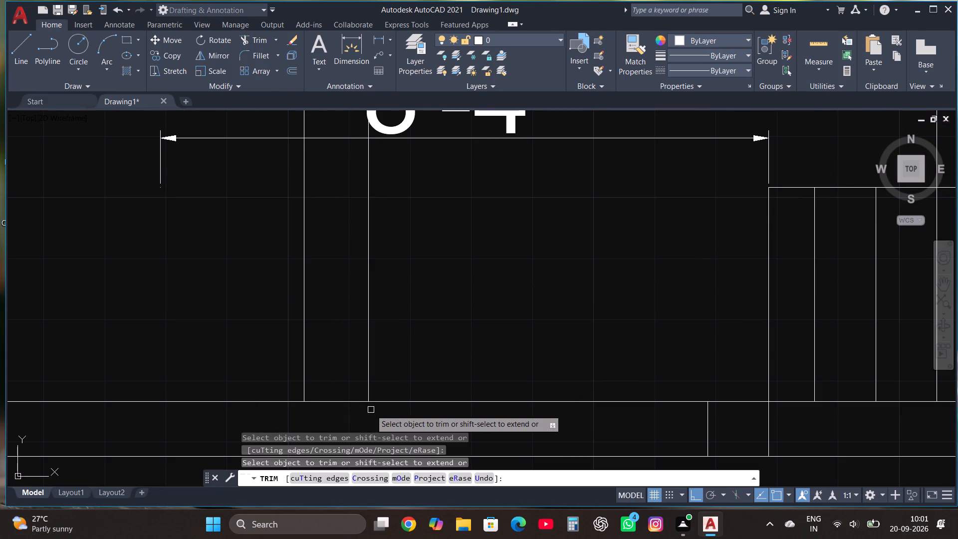
key(Escape)
Erase the older vertical line just left of the extended partition line and the 8'-4" dimension.
scroll(370, 410, down, 3)
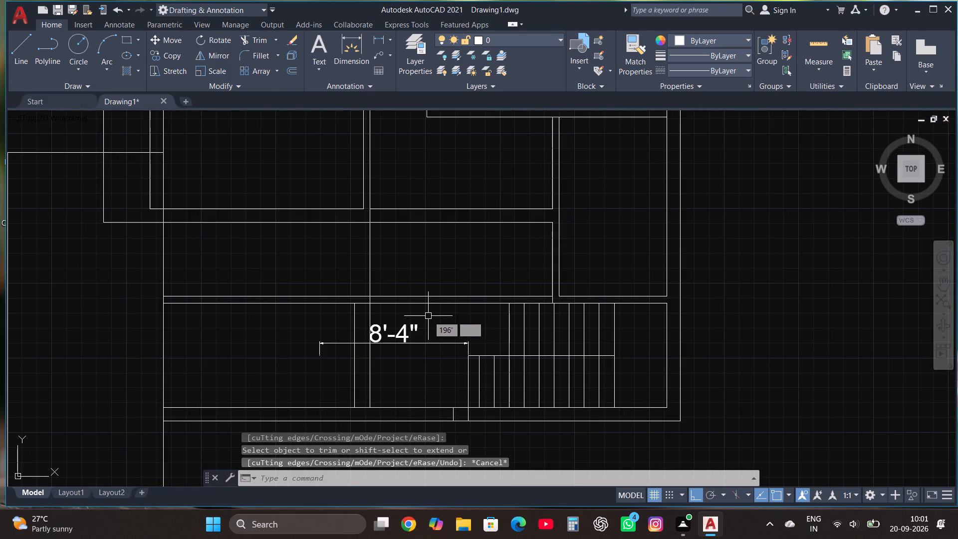
scroll(424, 290, down, 1)
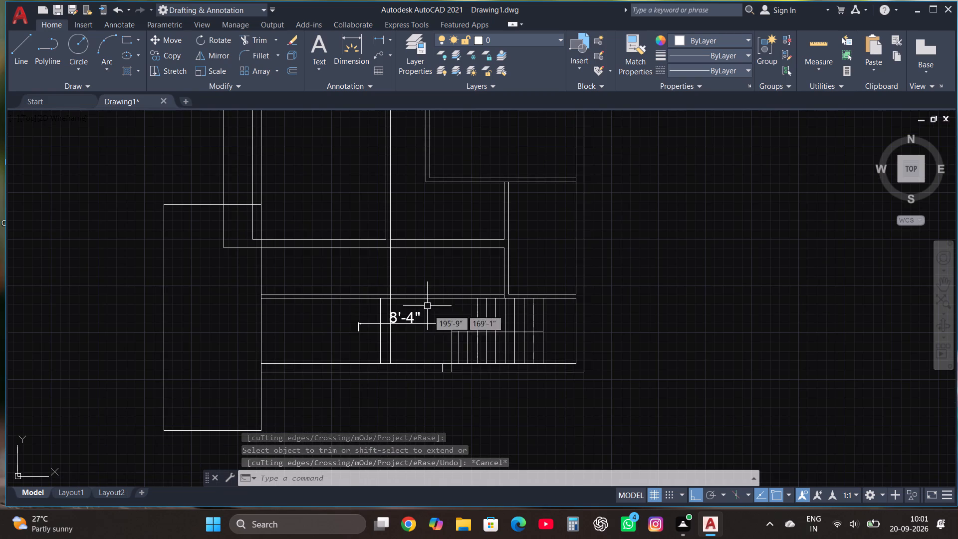
click(380, 336)
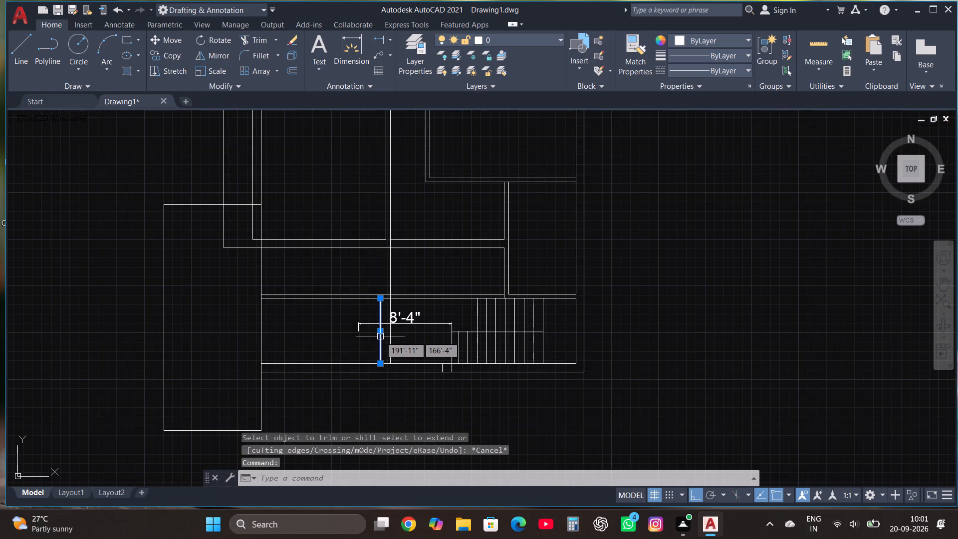
key(Delete)
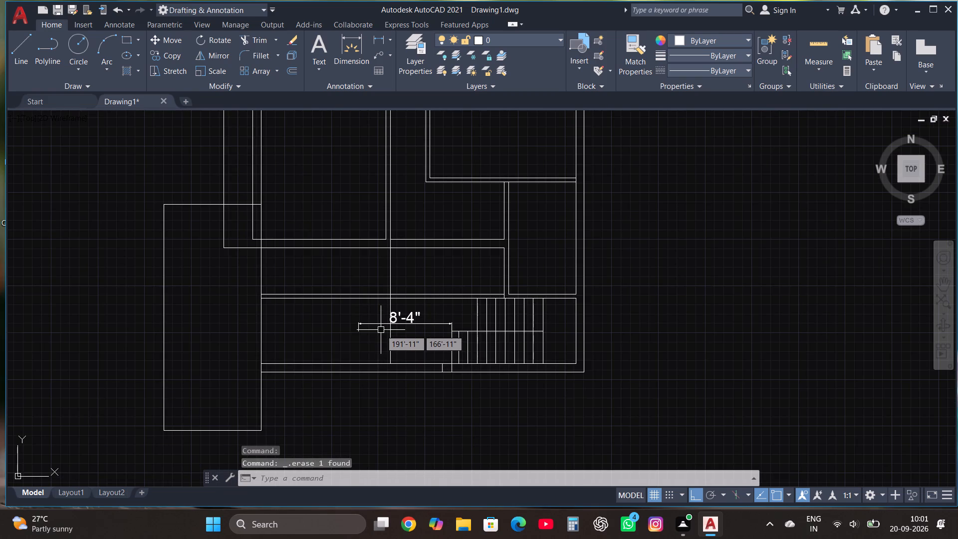
click(379, 321)
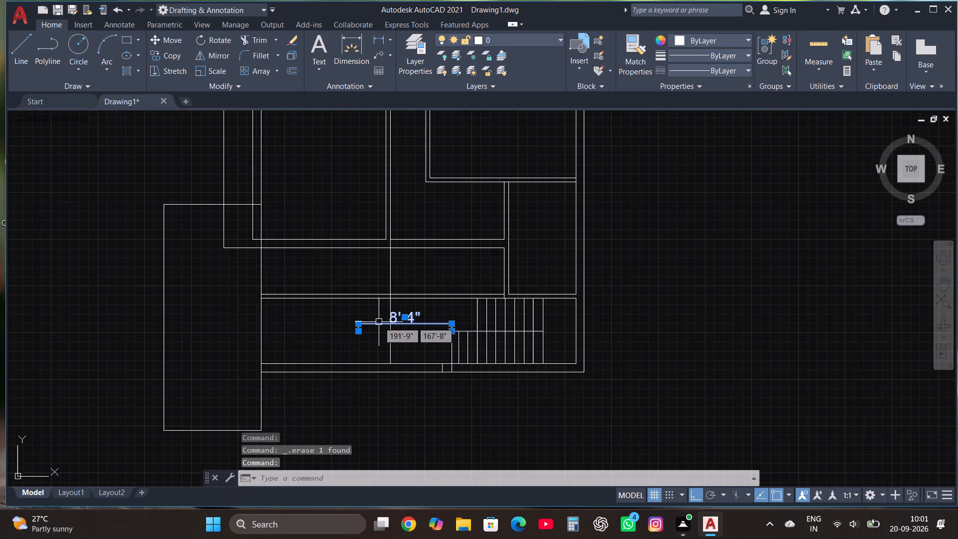
key(Delete)
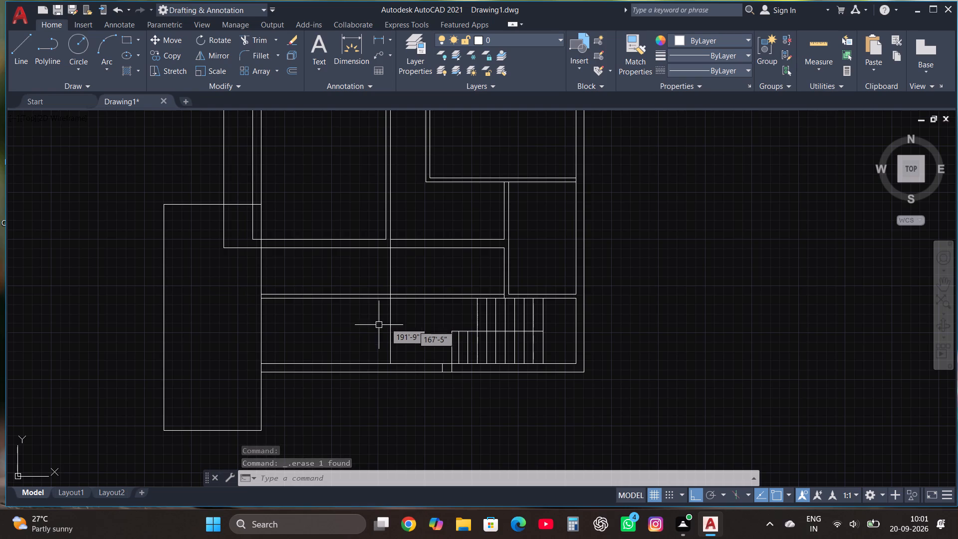
Copy the small rectangle beside the stair's lower-left corner to the lower end of the vertical partition line.
scroll(440, 369, up, 3)
click(438, 368)
click(452, 373)
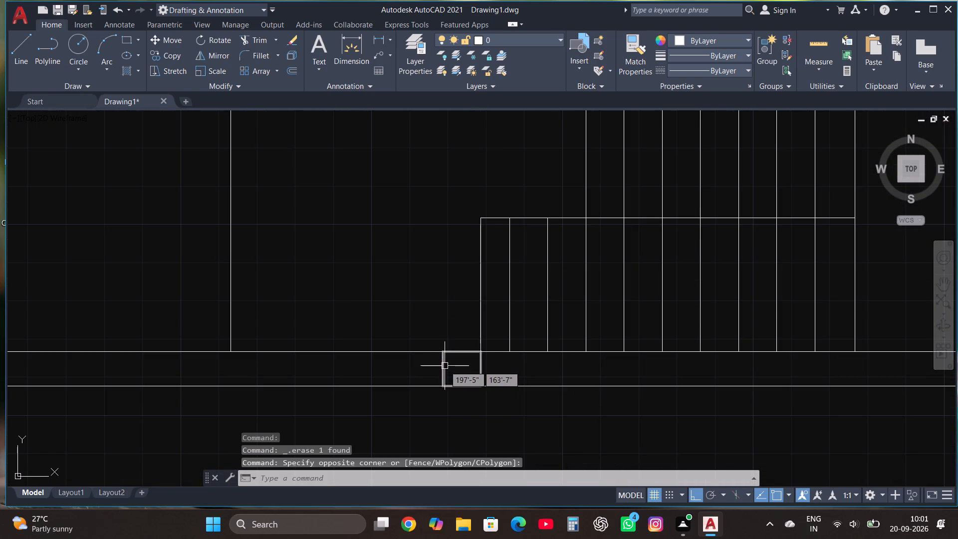
click(445, 366)
click(167, 52)
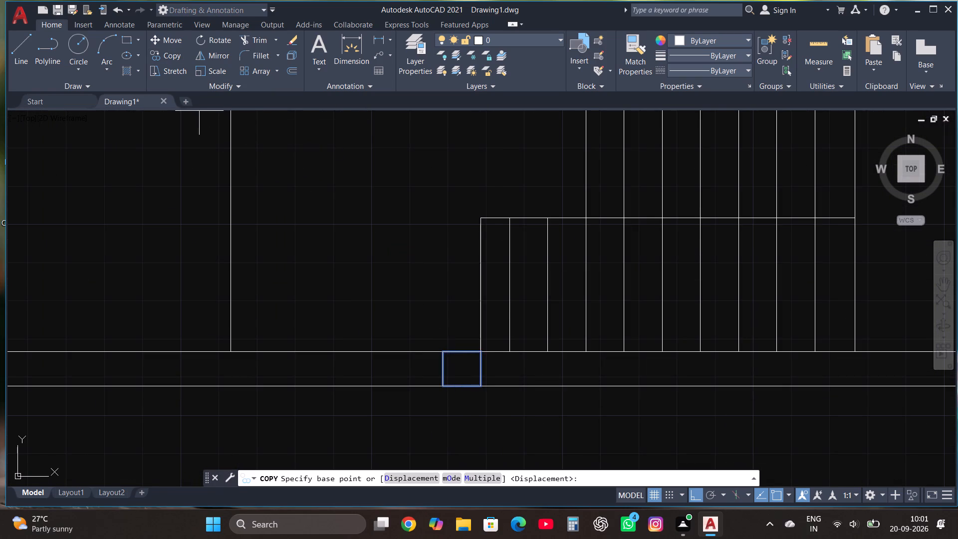
click(442, 353)
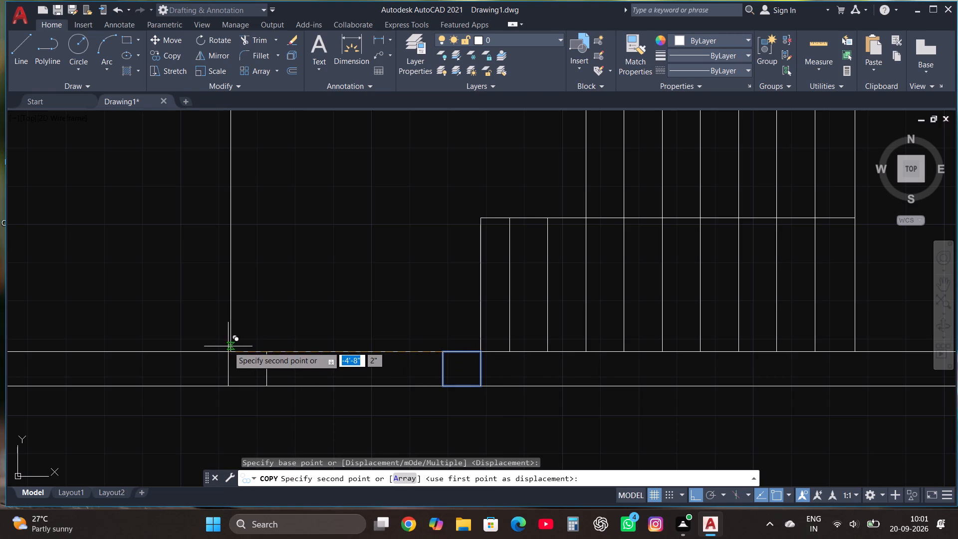
click(232, 349)
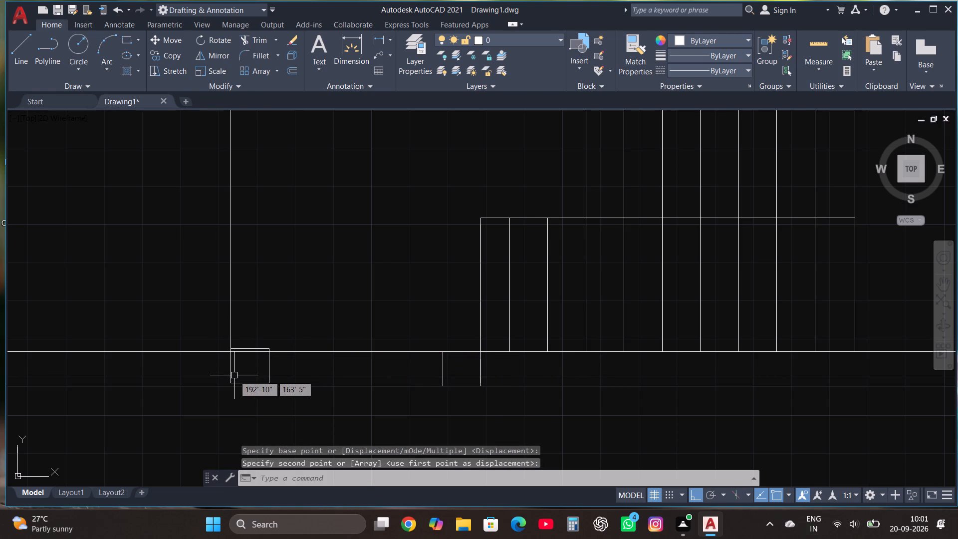
Move the copied rectangle down so its upper-left corner meets the partition line's end on the bottom wall's inner line.
click(234, 375)
click(204, 351)
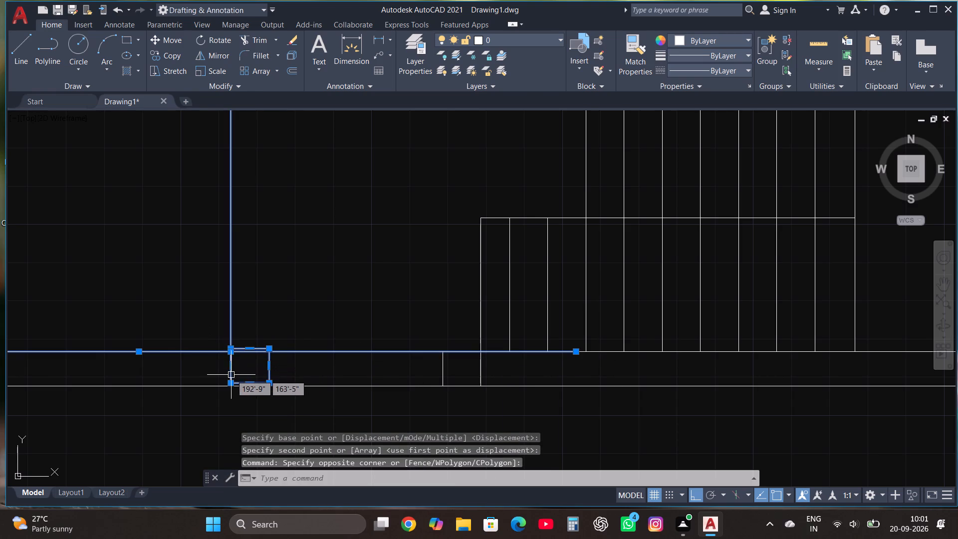
click(231, 375)
key(Escape)
click(231, 375)
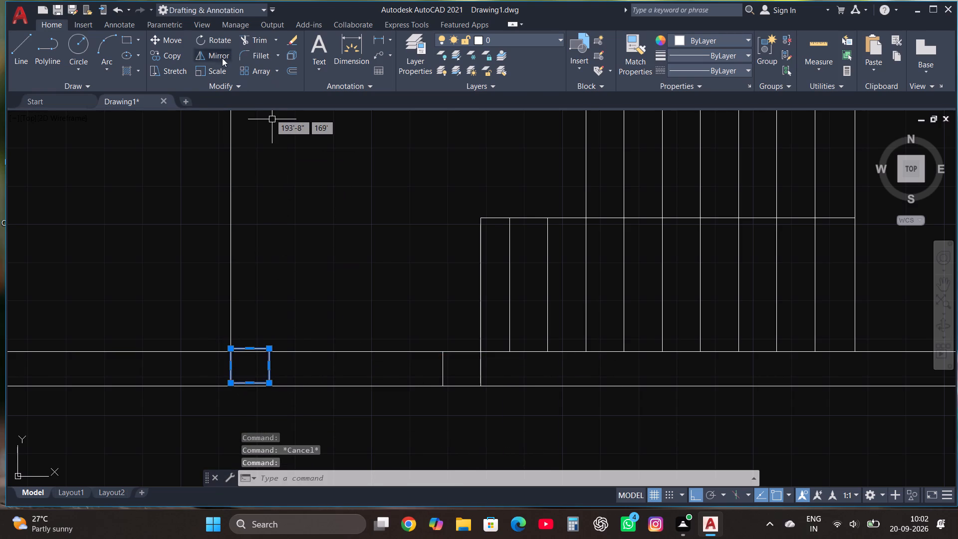
click(167, 38)
key(F8)
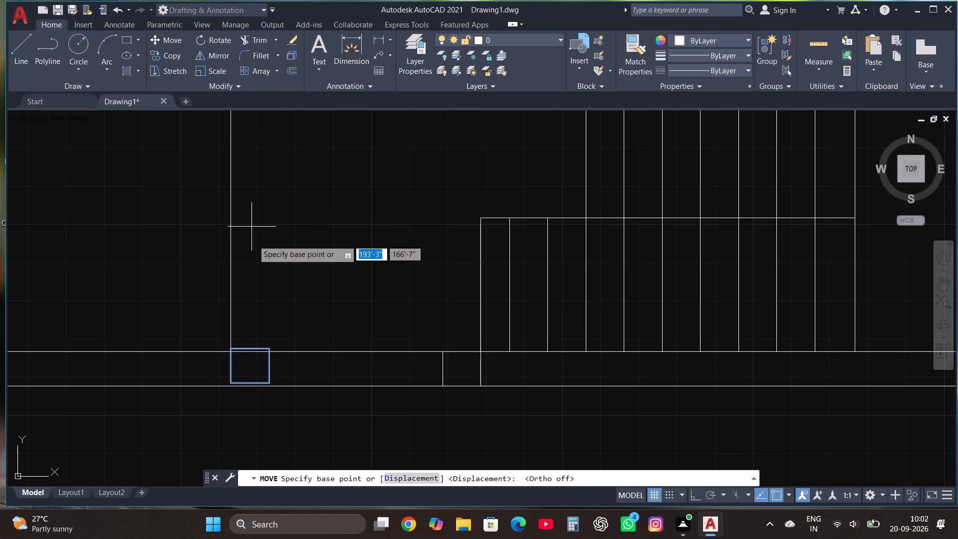
scroll(197, 351, up, 3)
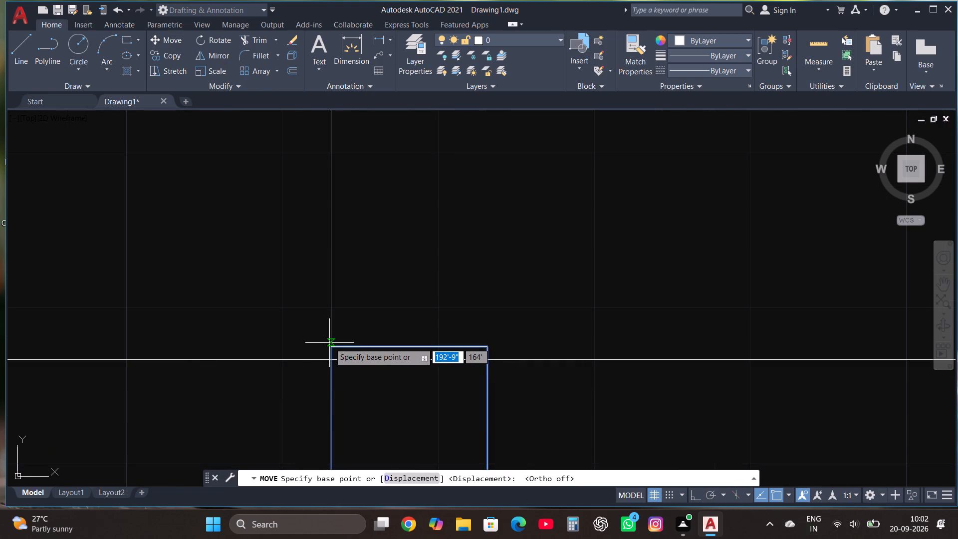
click(332, 347)
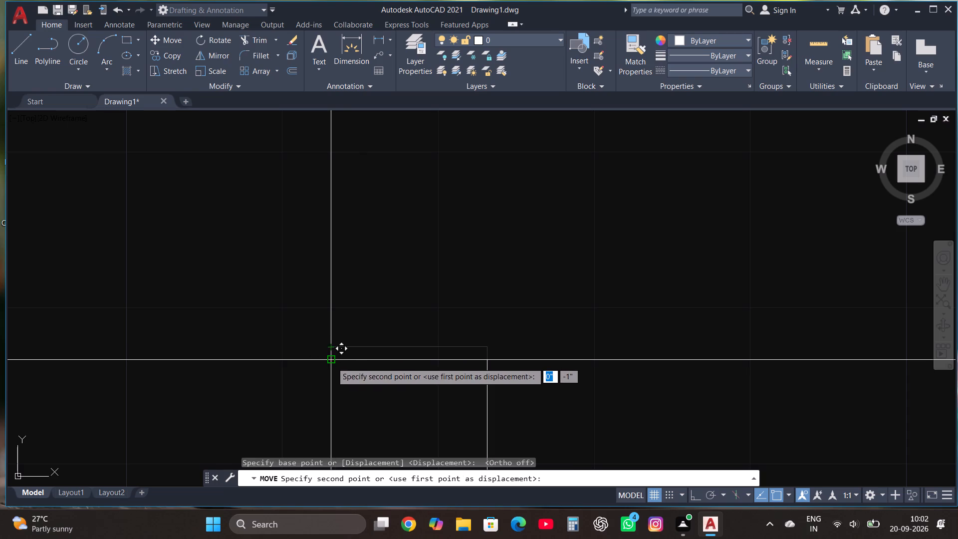
click(332, 359)
Draw lines from the copied rectangle's lower-left corner 7' down, about 5'-6" across, and up into the bottom wall below the stair's left edge.
scroll(346, 303, down, 5)
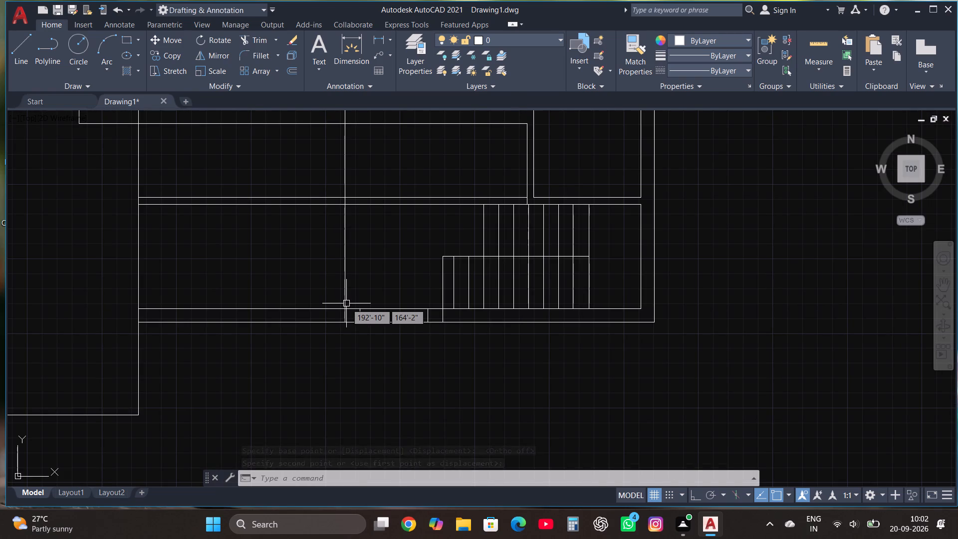
scroll(347, 303, down, 2)
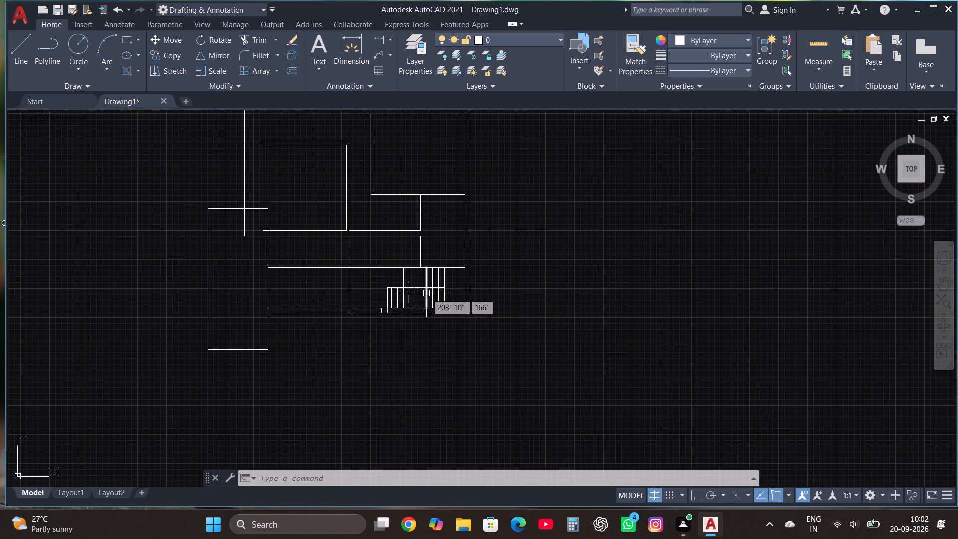
scroll(418, 294, up, 3)
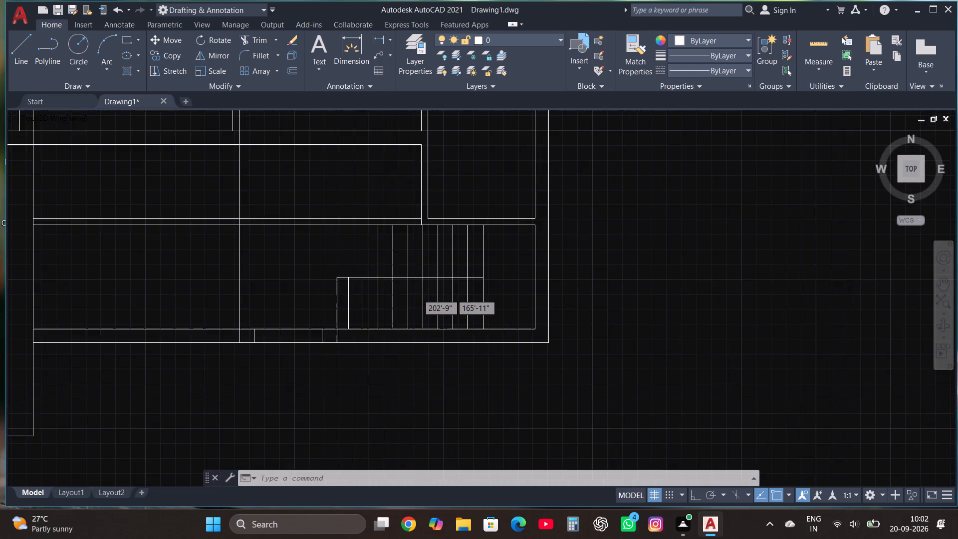
scroll(194, 341, down, 2)
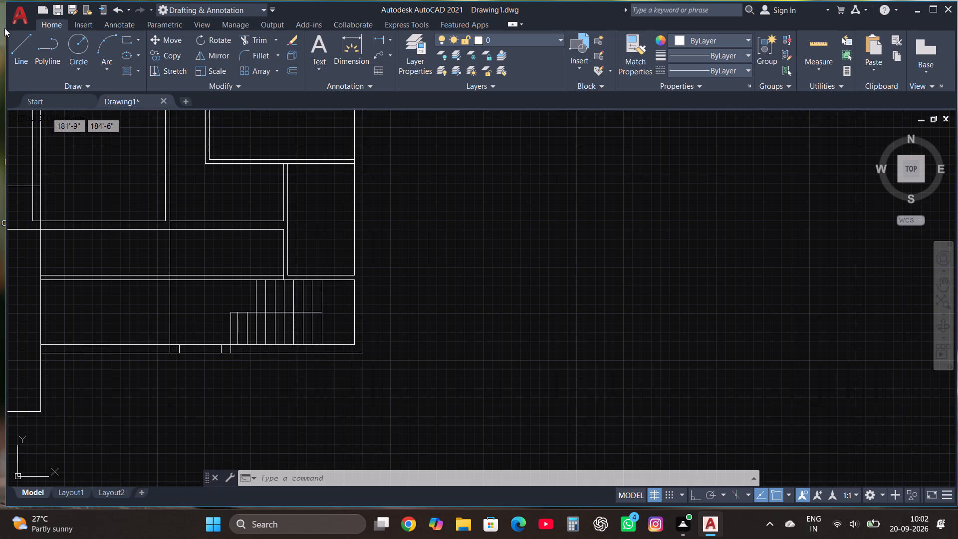
click(23, 46)
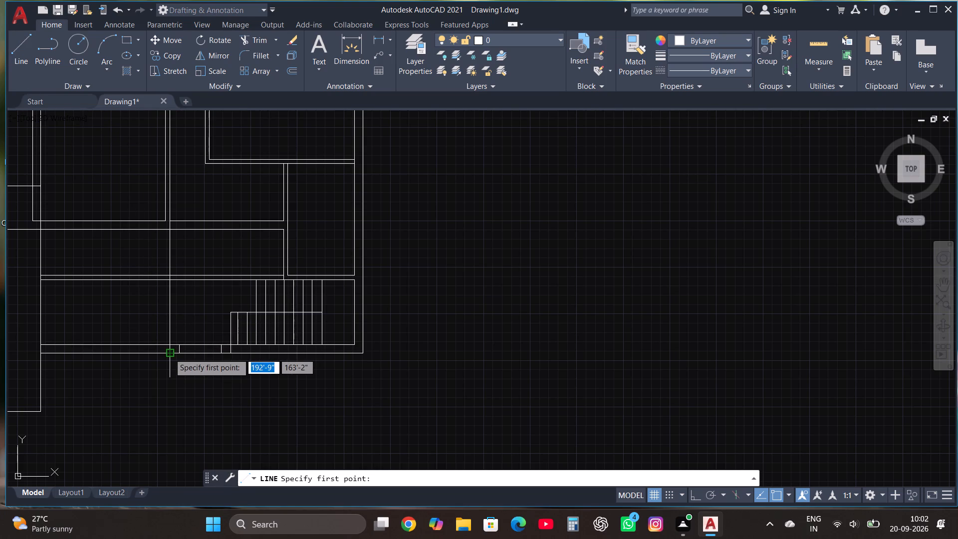
click(169, 353)
key(F8)
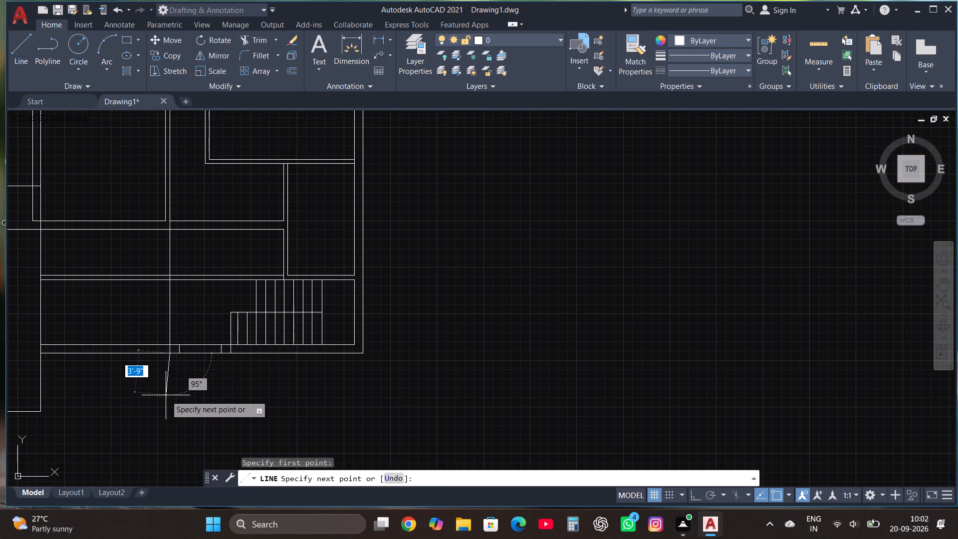
text(7')
key(Return)
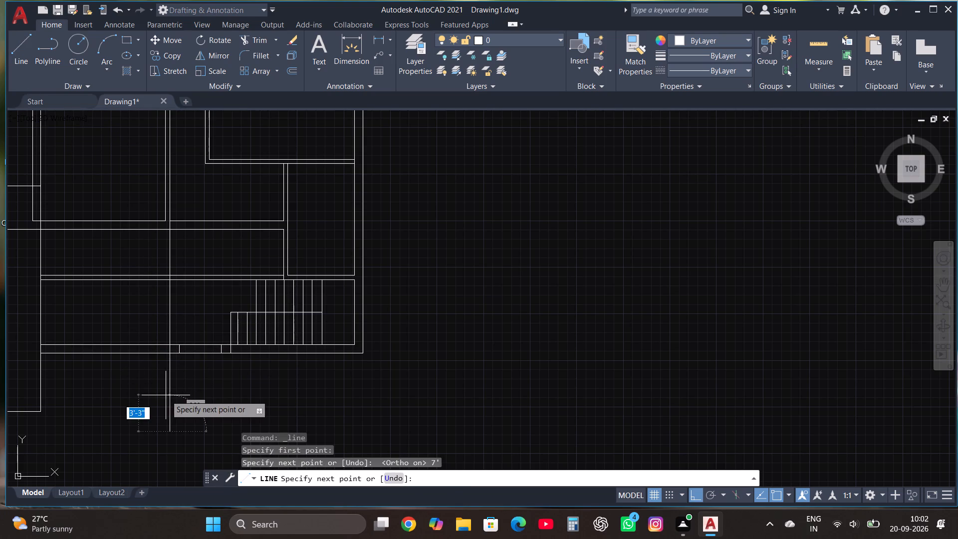
scroll(271, 365, down, 3)
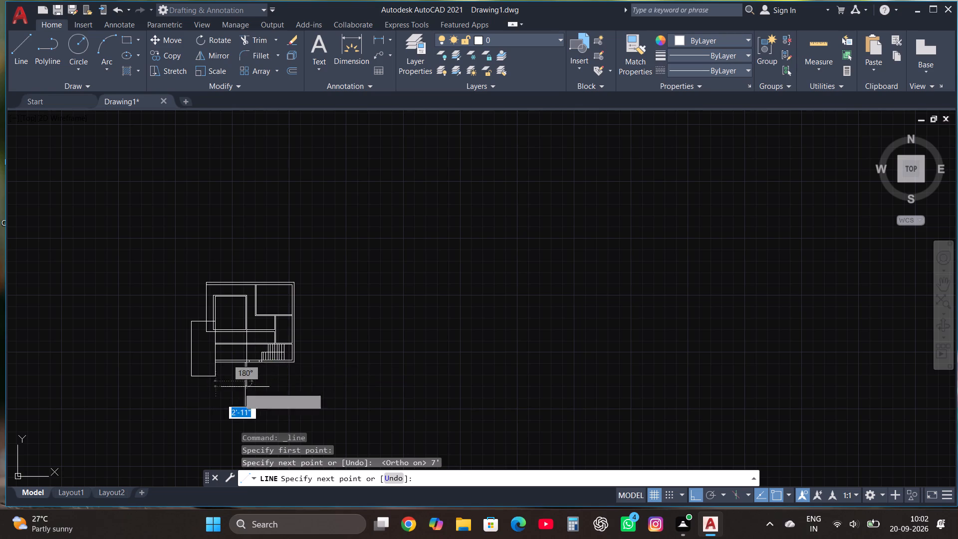
scroll(269, 387, up, 3)
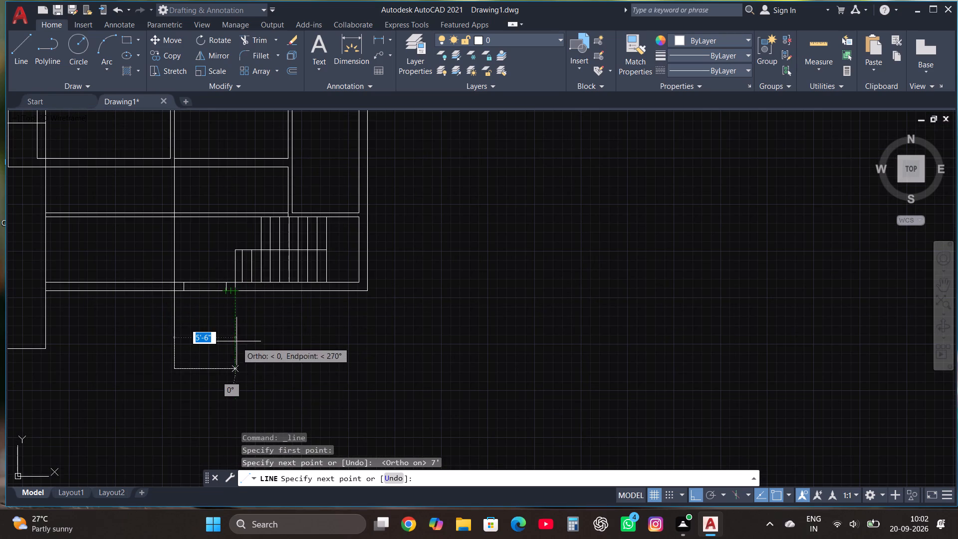
click(238, 346)
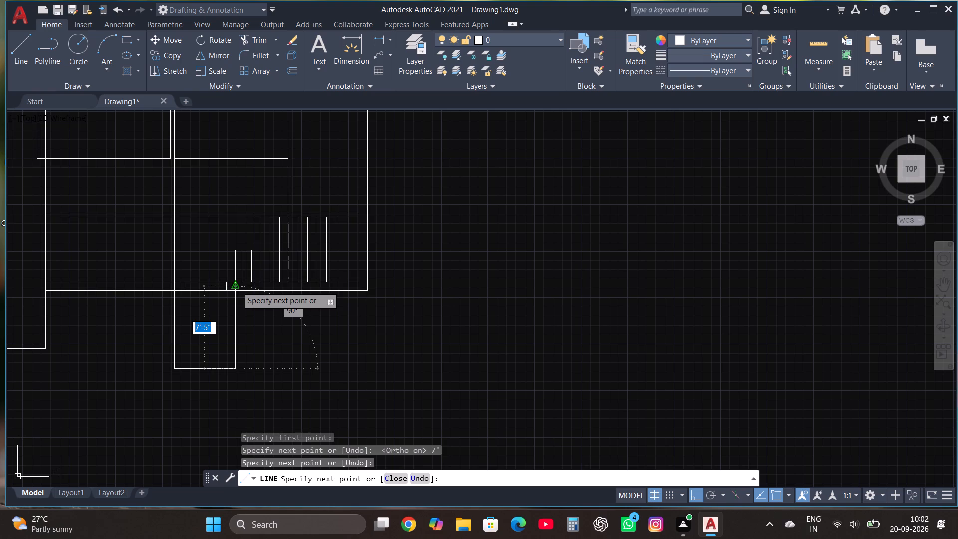
click(237, 286)
key(Escape)
Copy both small wall rectangles down to the bottom line of the new outline below the wall.
scroll(340, 310, down, 1)
scroll(247, 353, up, 1)
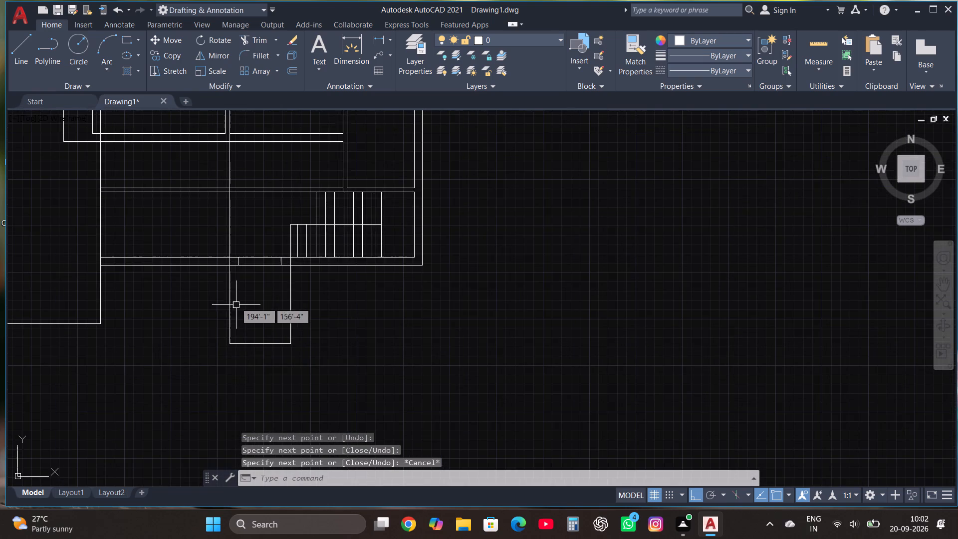
scroll(234, 296, up, 1)
click(214, 256)
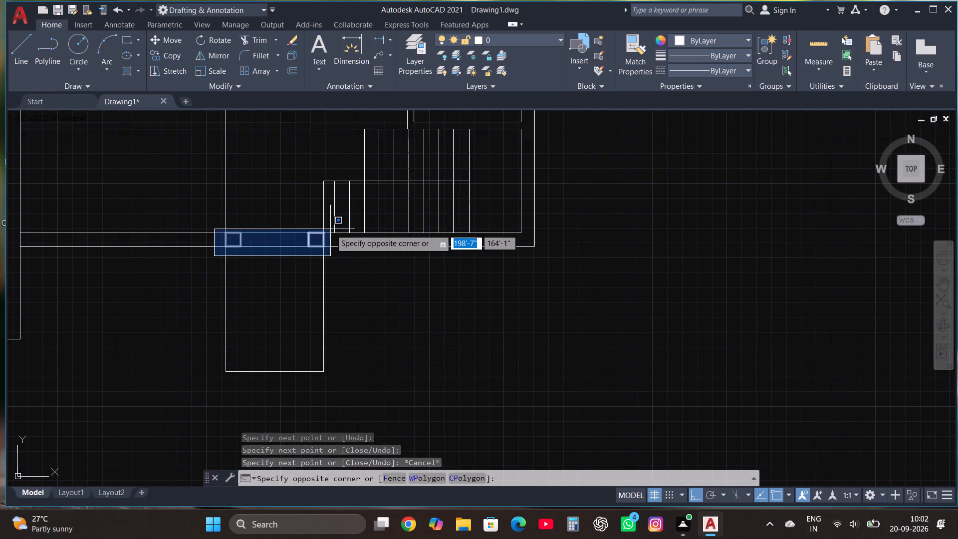
click(331, 228)
click(172, 53)
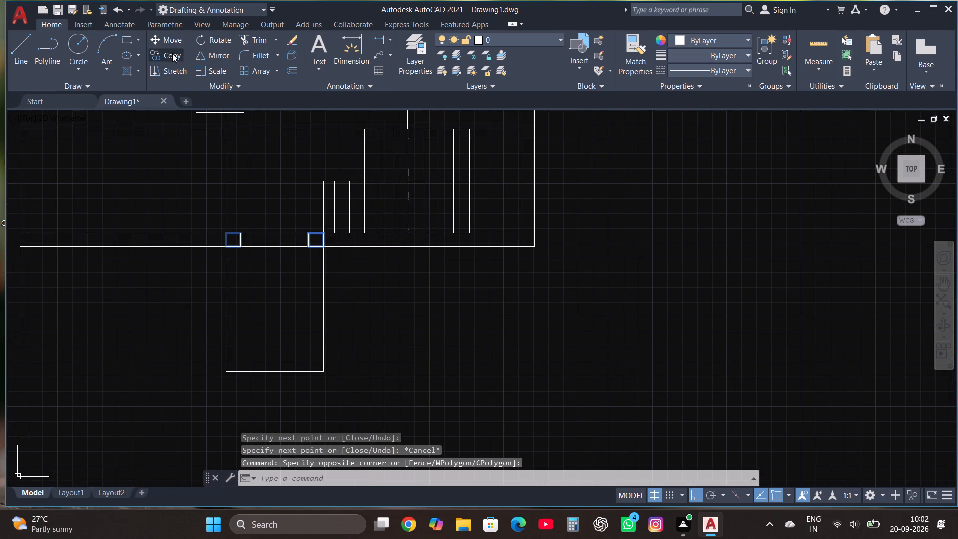
click(224, 248)
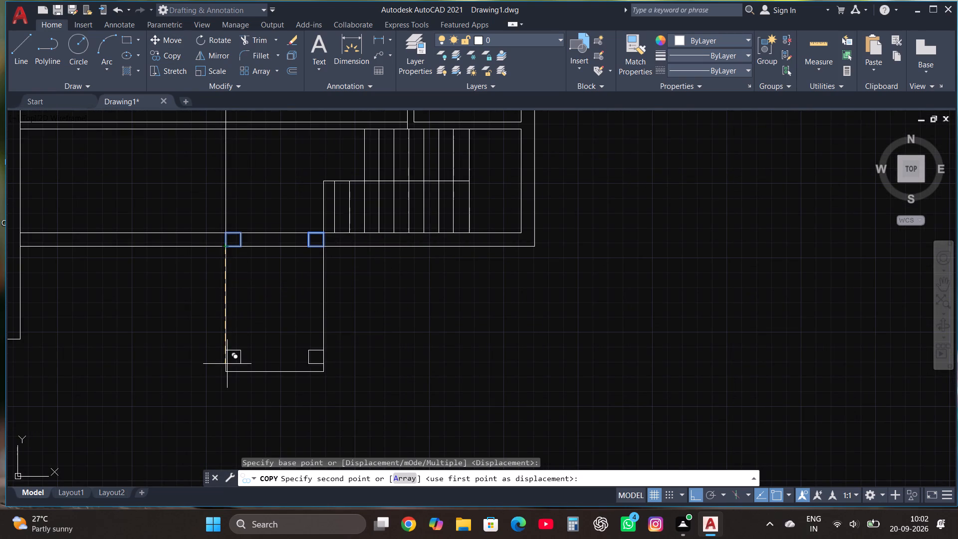
key(F8)
scroll(226, 368, up, 3)
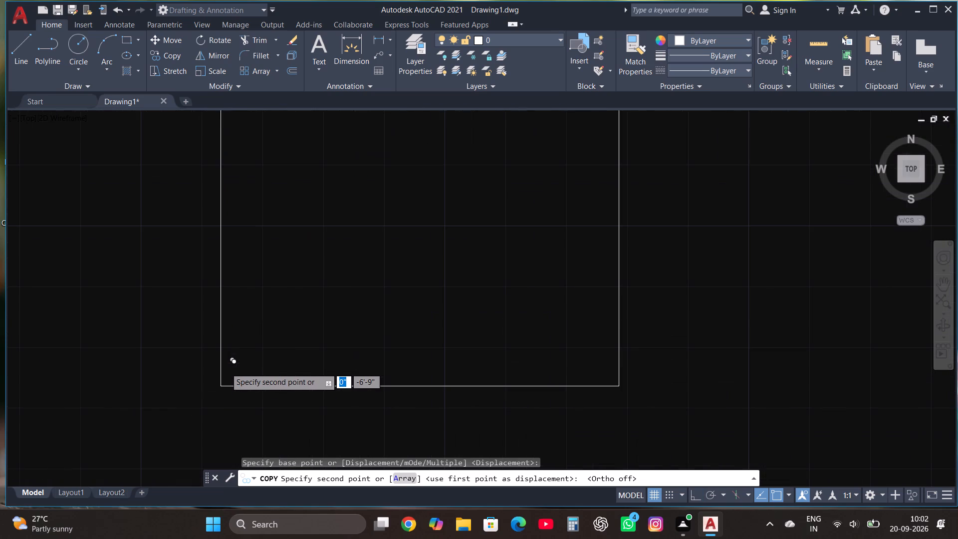
click(222, 386)
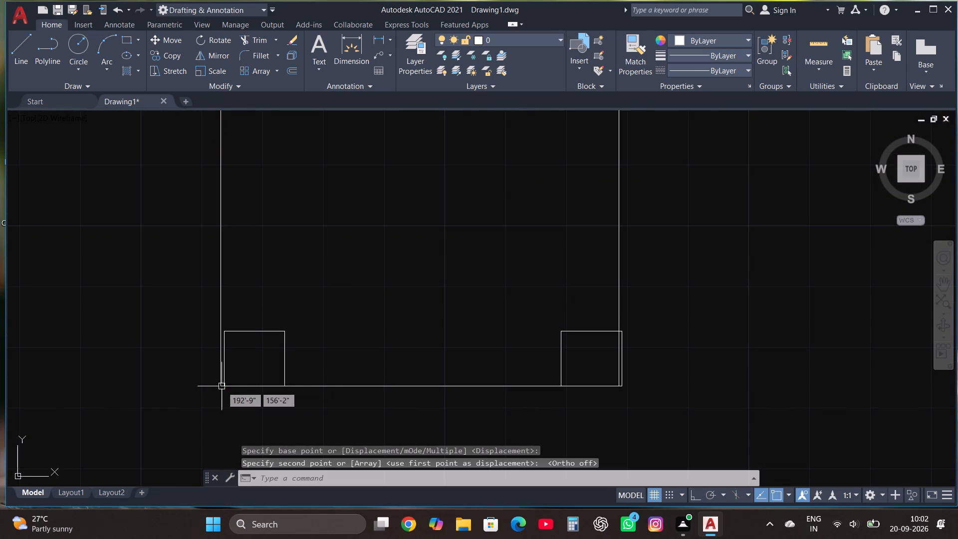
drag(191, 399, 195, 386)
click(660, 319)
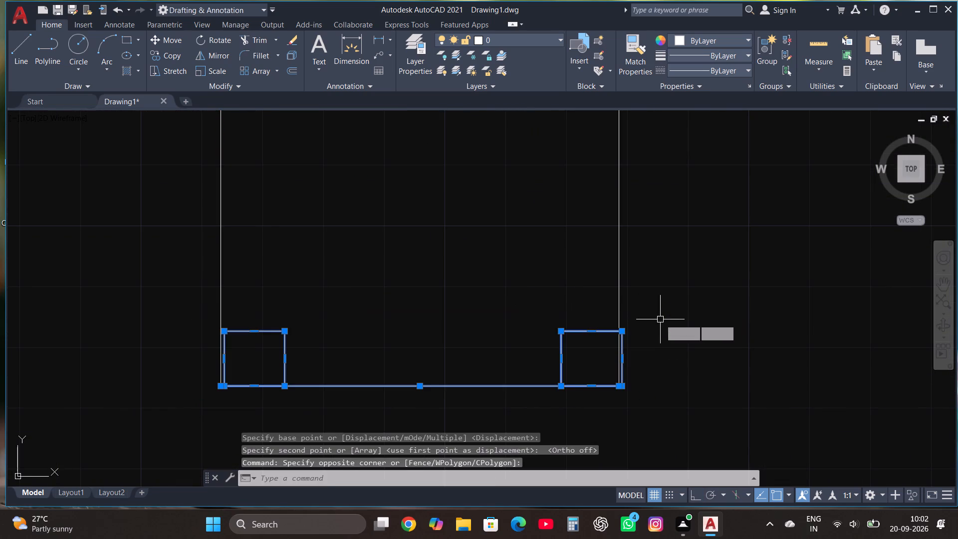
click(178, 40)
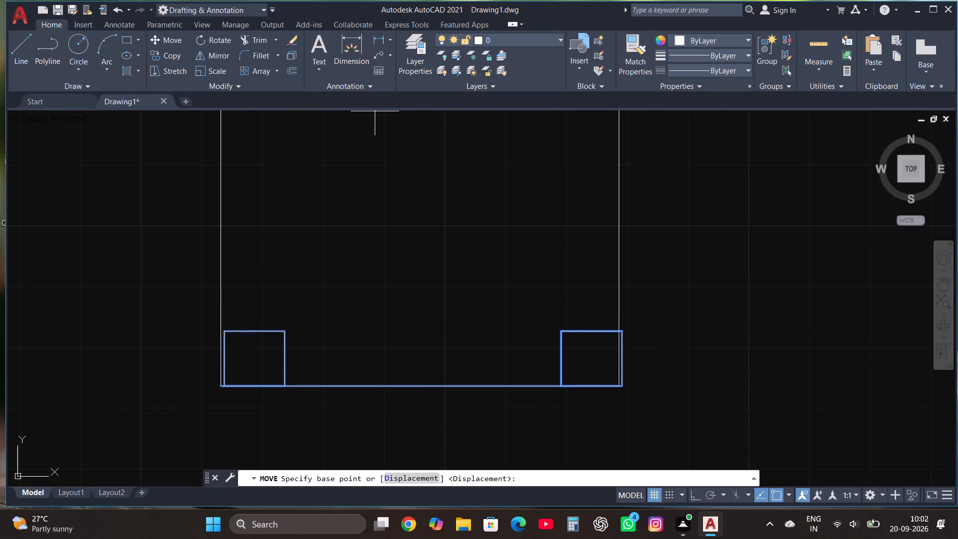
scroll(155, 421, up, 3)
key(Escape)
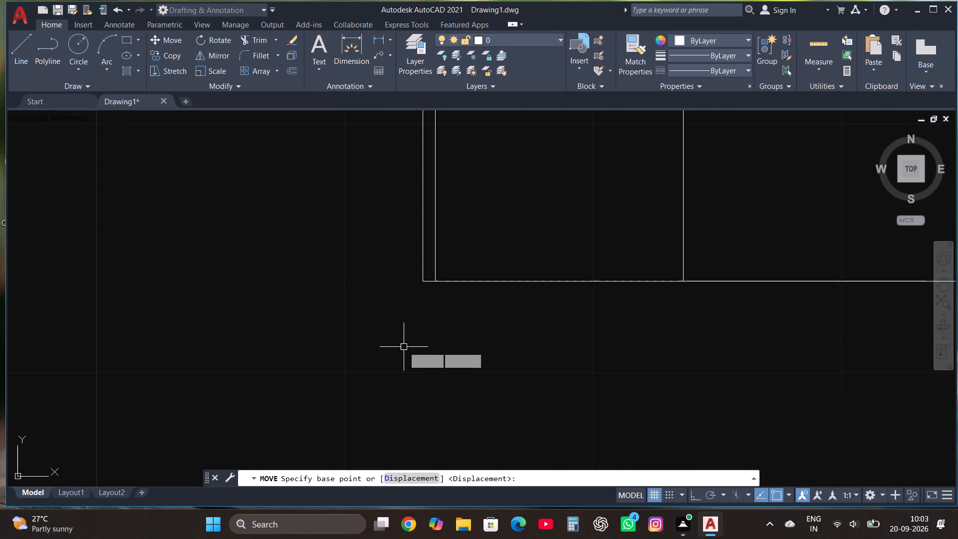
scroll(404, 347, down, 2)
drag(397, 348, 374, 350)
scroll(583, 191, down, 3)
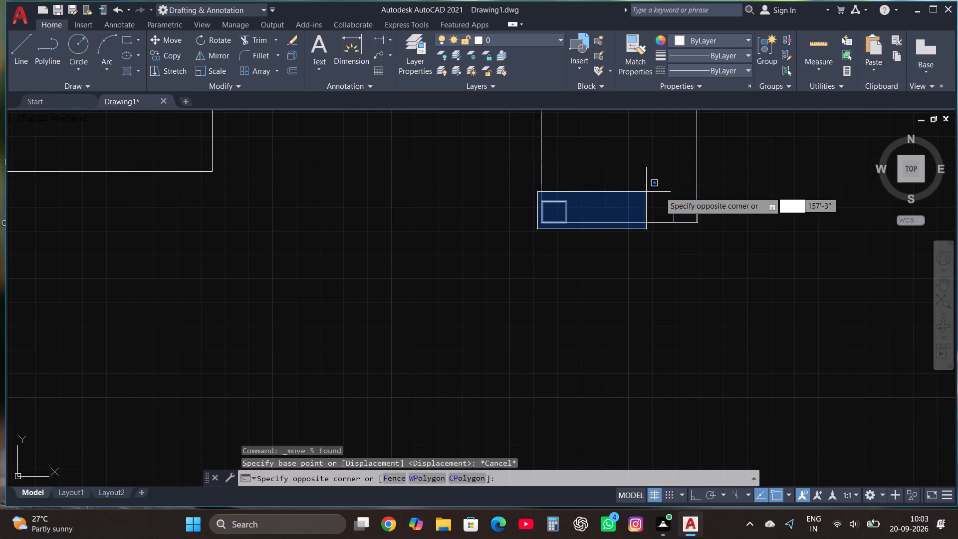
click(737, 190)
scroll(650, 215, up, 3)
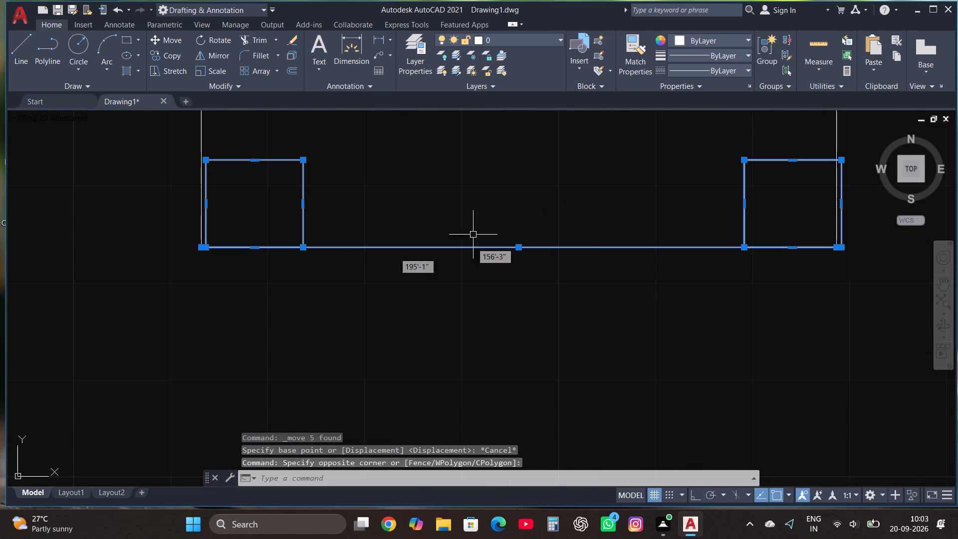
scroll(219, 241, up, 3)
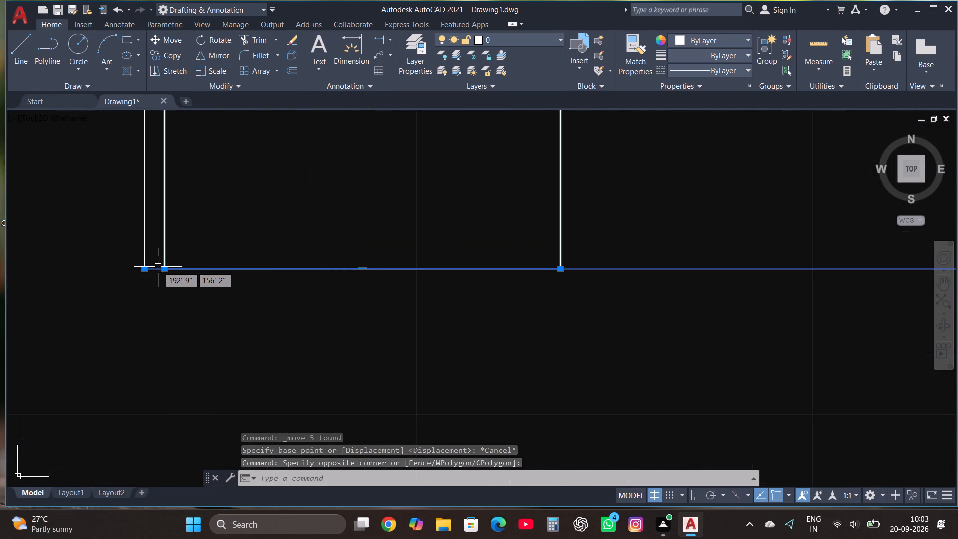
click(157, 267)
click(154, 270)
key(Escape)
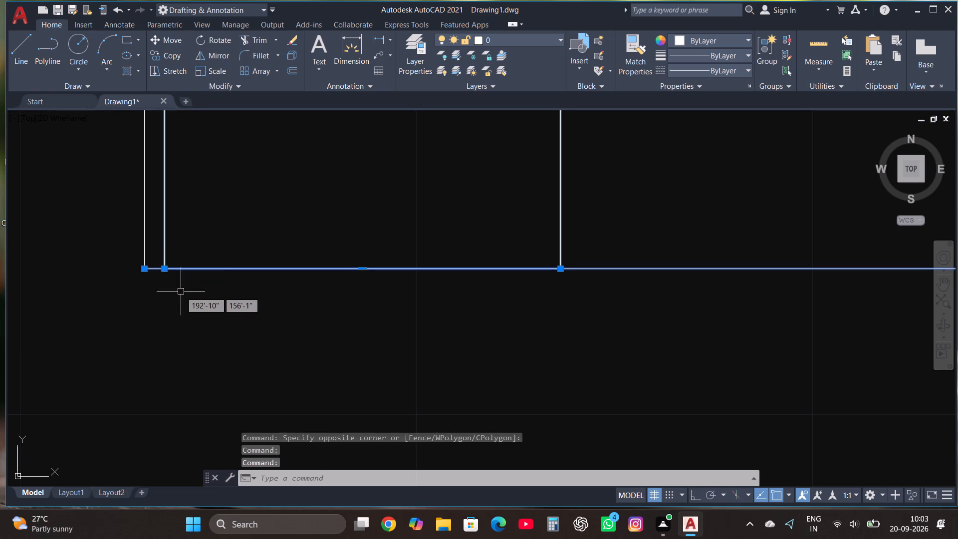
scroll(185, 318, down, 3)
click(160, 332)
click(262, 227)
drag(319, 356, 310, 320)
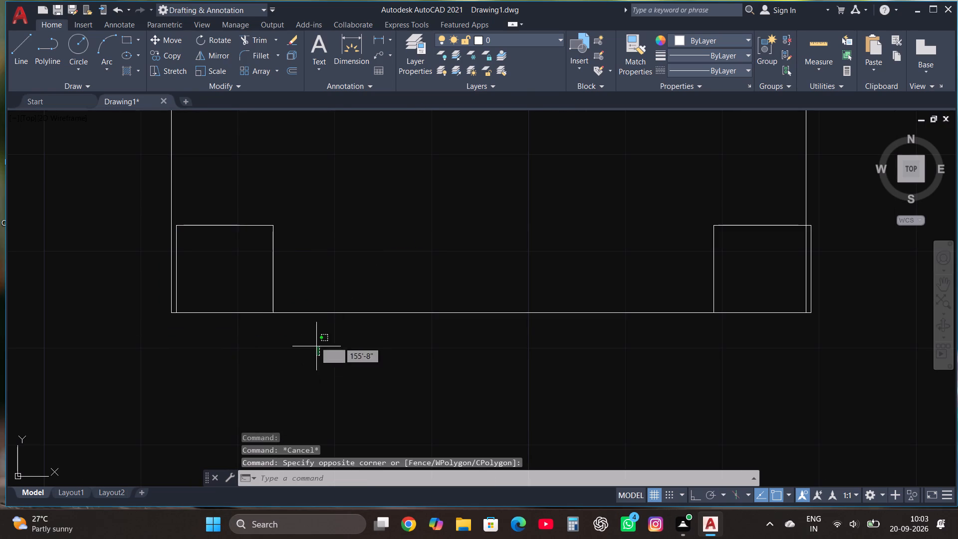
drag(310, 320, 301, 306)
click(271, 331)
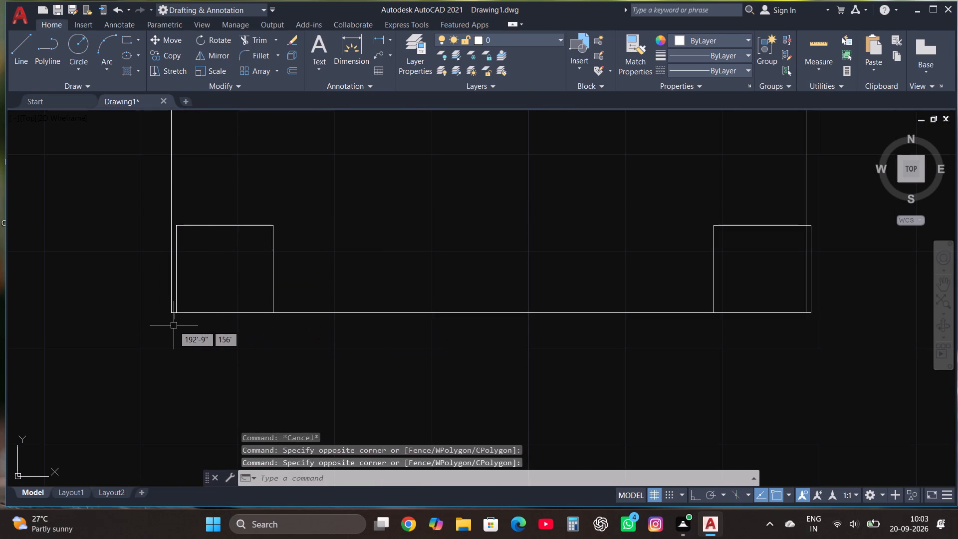
Move the left column square 1" left so its lower-left corner meets the projecting outline's lower-left corner.
scroll(174, 325, up, 3)
click(163, 335)
scroll(164, 313, down, 2)
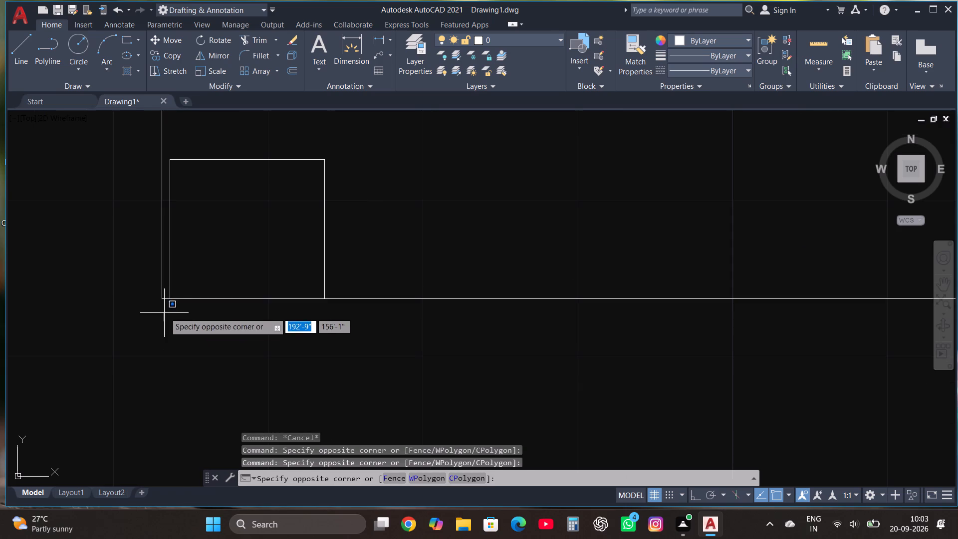
click(396, 150)
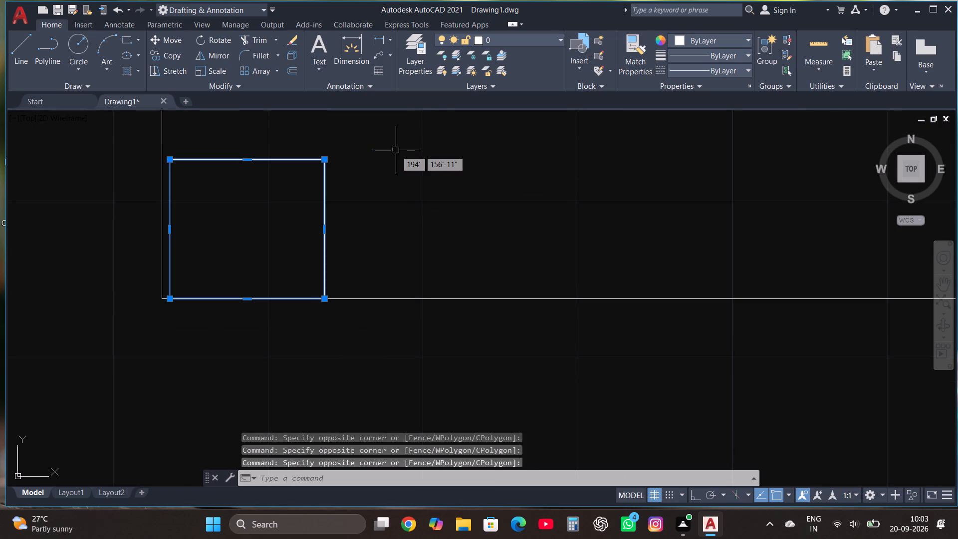
click(172, 40)
scroll(113, 339, up, 2)
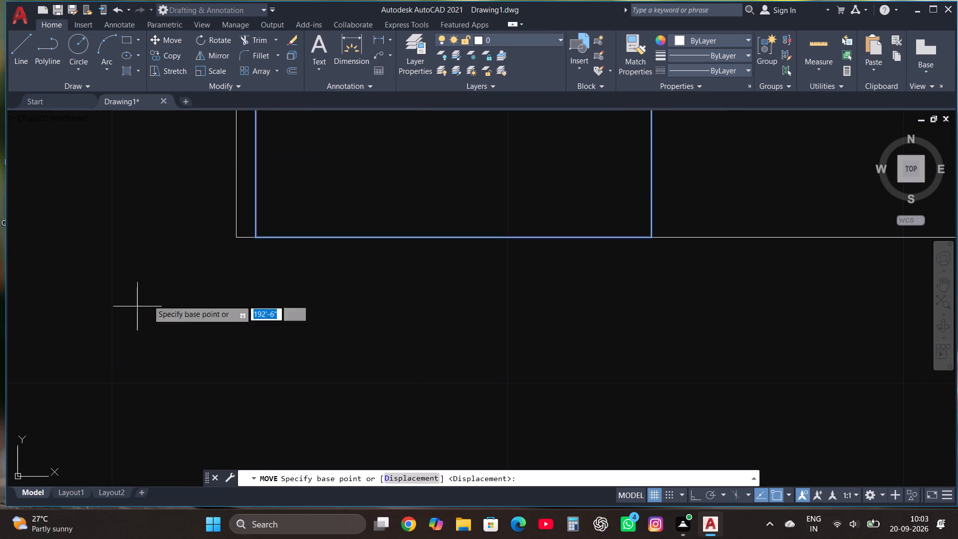
click(257, 239)
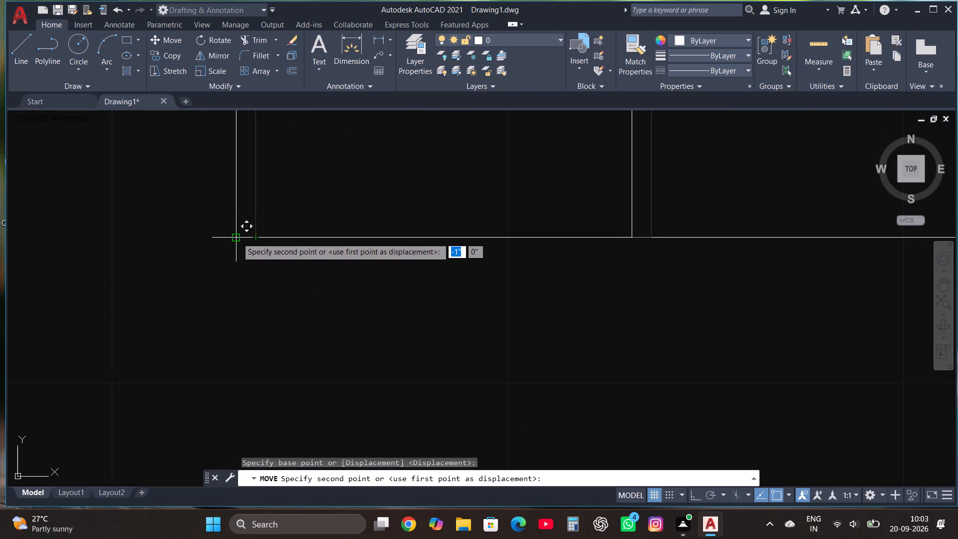
click(237, 238)
Move the right column square 1" left so its lower-right corner meets the projecting outline's lower-right corner.
scroll(202, 314, down, 7)
scroll(404, 316, up, 3)
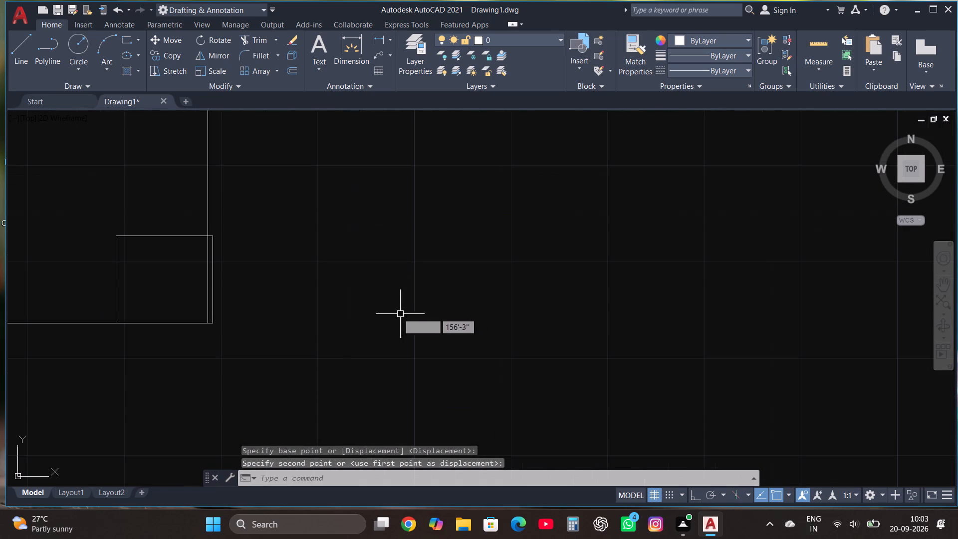
click(82, 338)
click(250, 217)
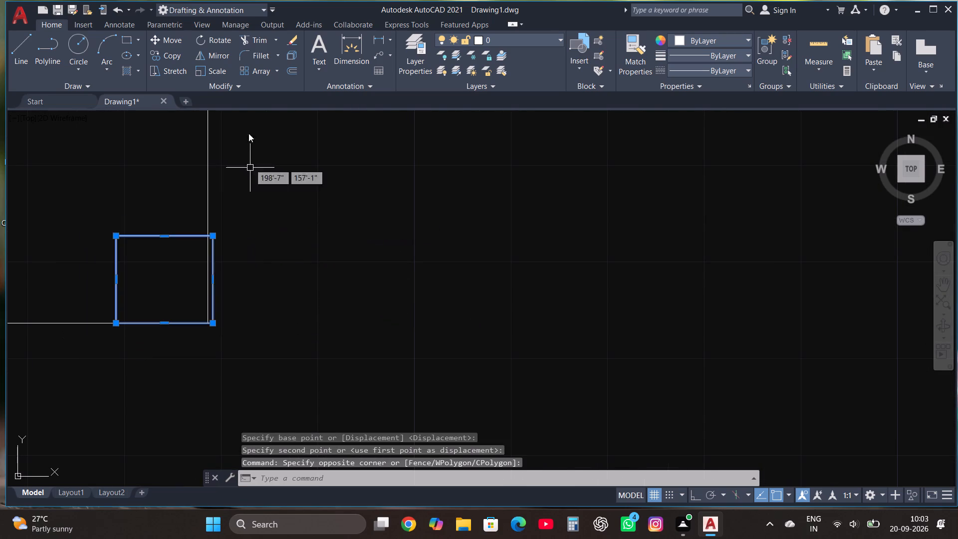
click(171, 42)
scroll(190, 330, up, 2)
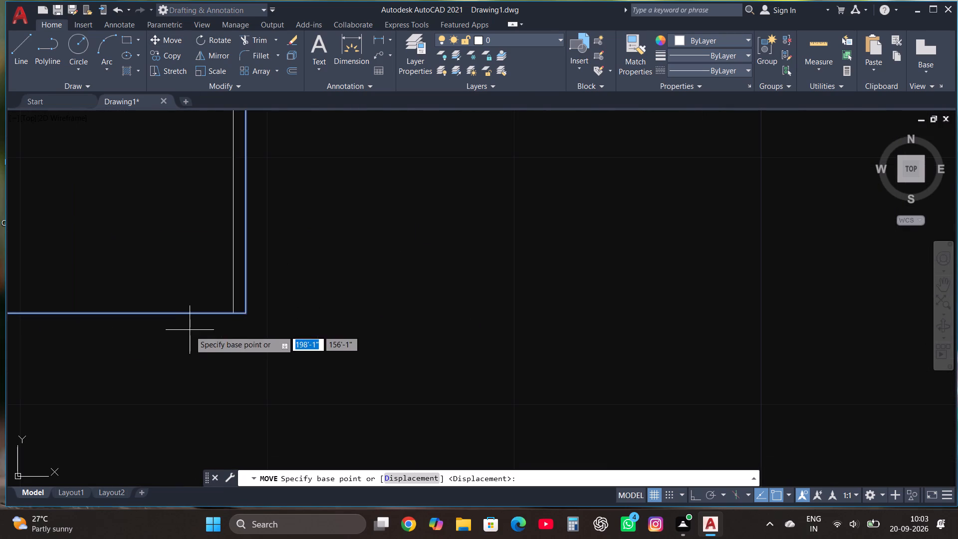
click(248, 314)
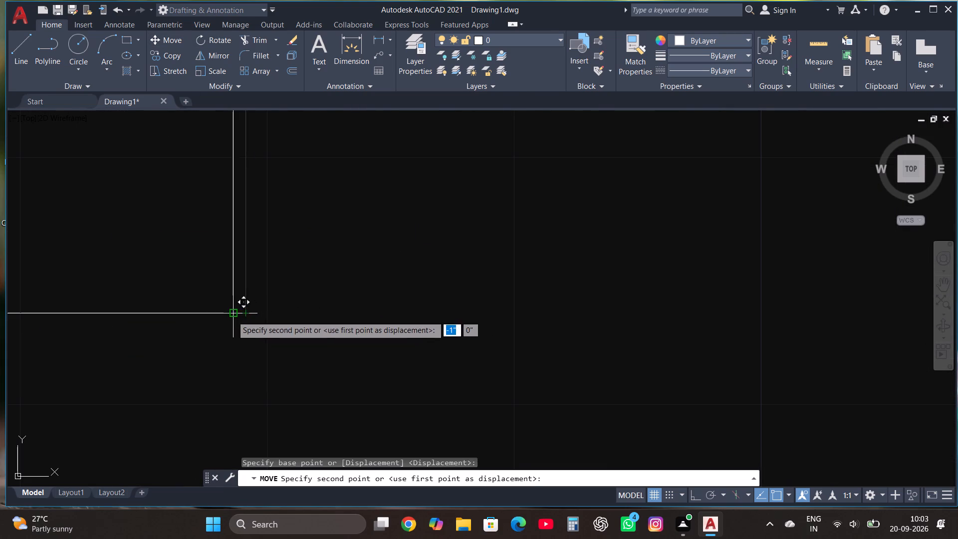
click(232, 316)
scroll(311, 353, down, 4)
key(Escape)
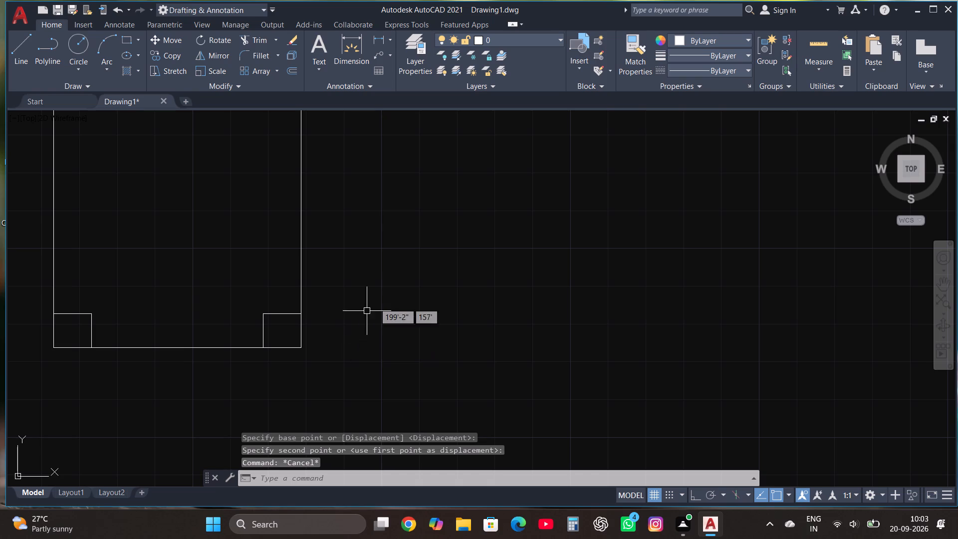
Copy the small bottom-wall rectangle beside the stair about 6'-7" up and 1'-2" left onto the lower line of the wall above the stair.
scroll(381, 293, down, 4)
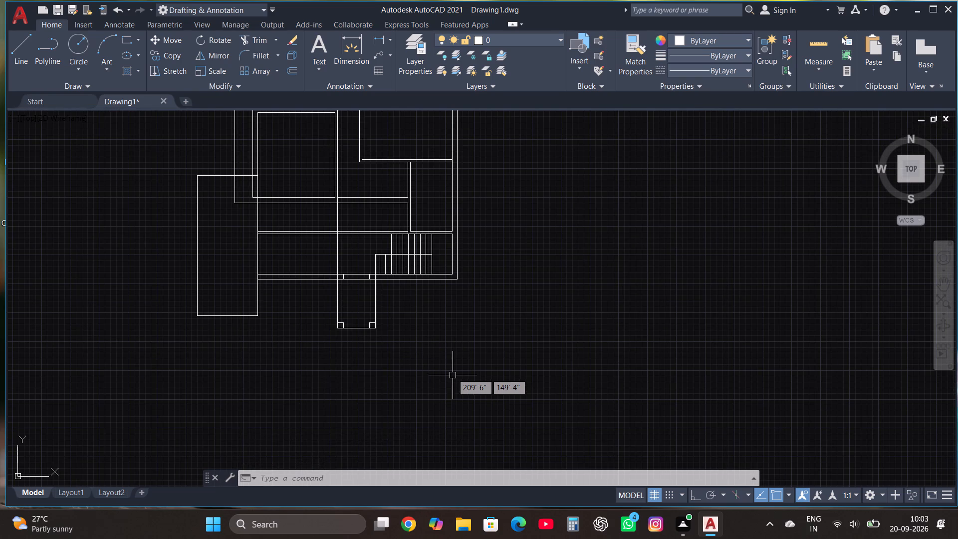
scroll(418, 342, down, 2)
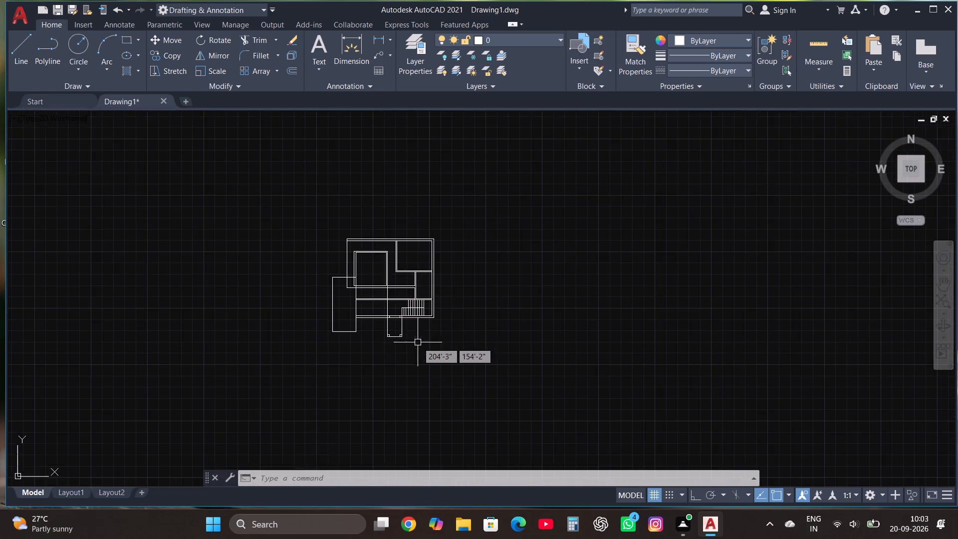
scroll(427, 304, up, 2)
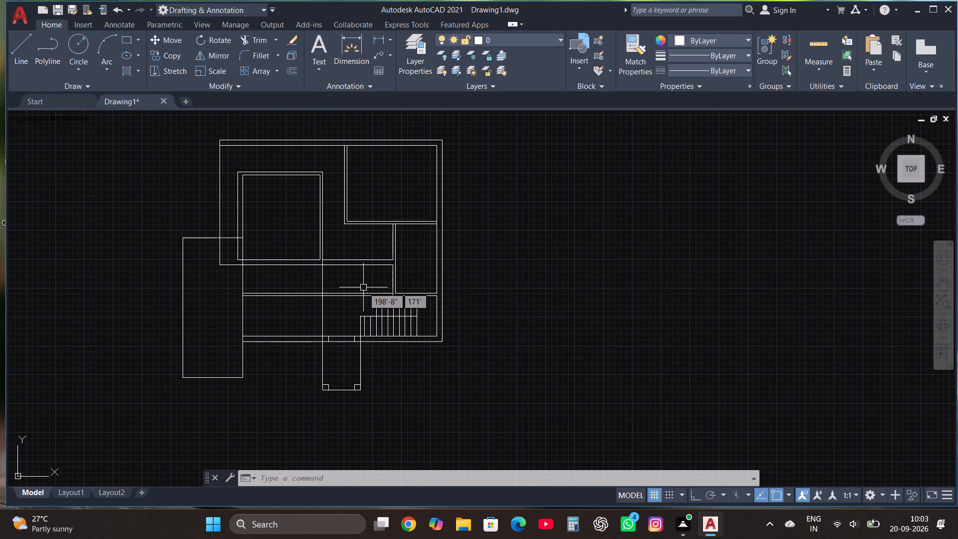
scroll(363, 287, up, 2)
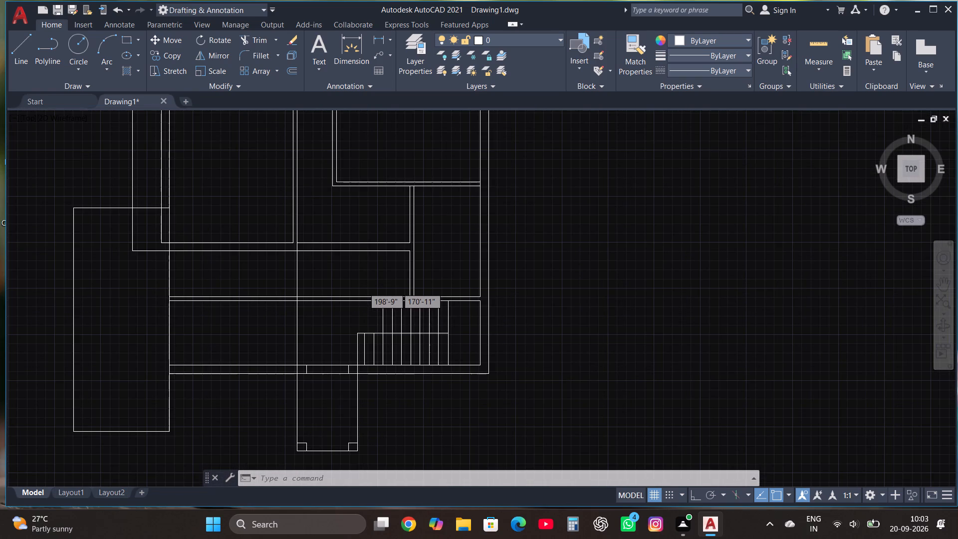
click(331, 438)
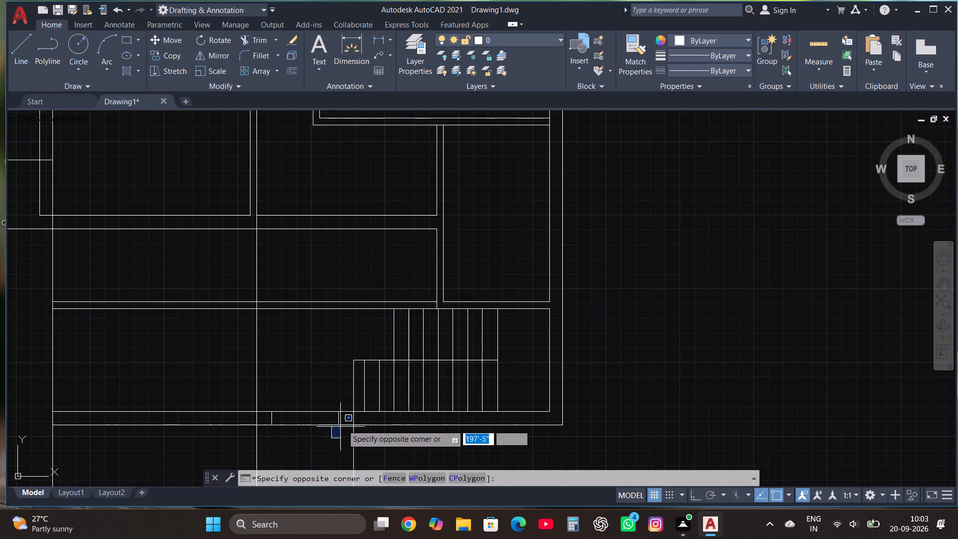
click(364, 404)
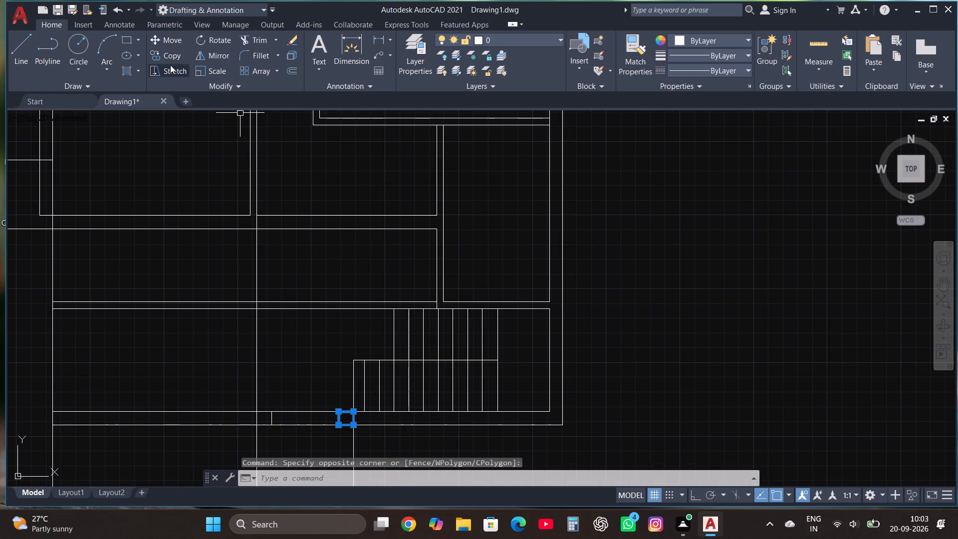
click(172, 52)
key(F8)
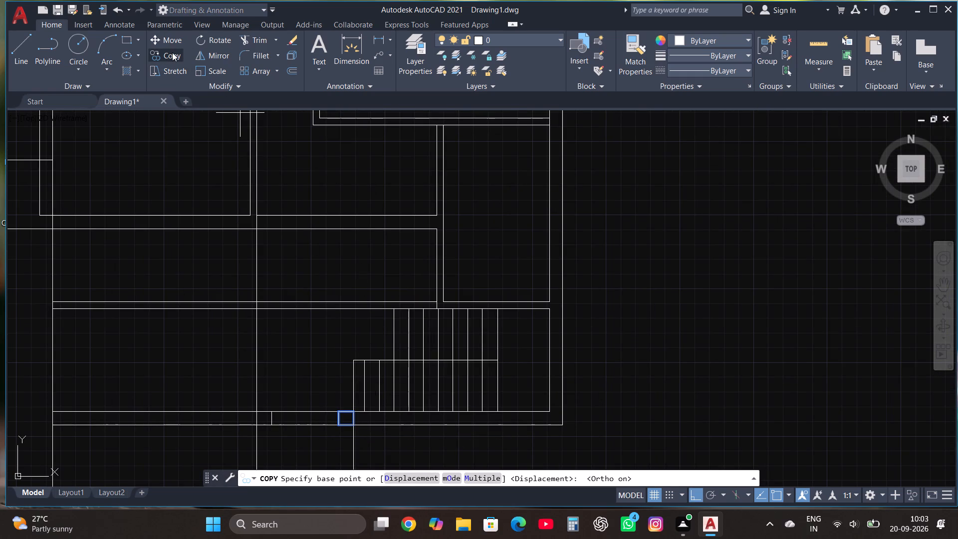
key(F8)
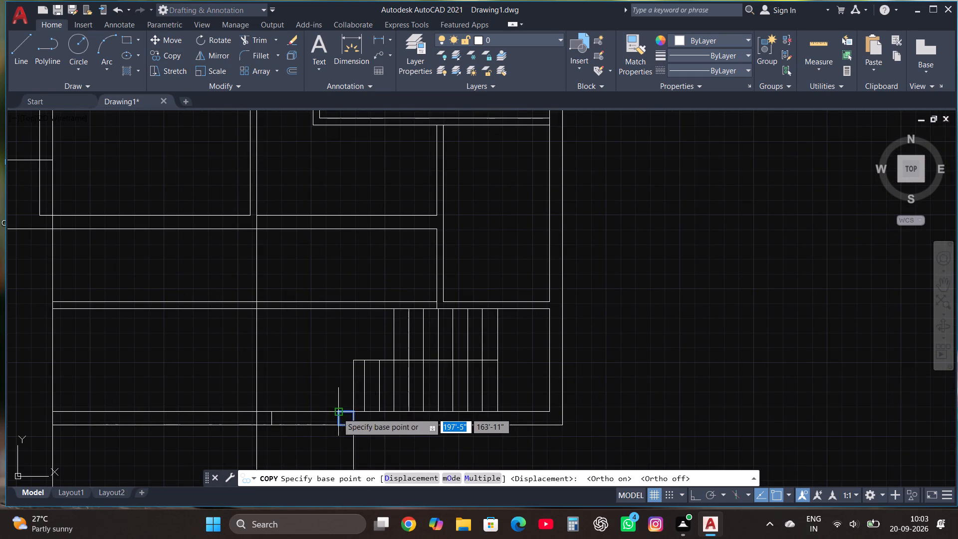
click(340, 426)
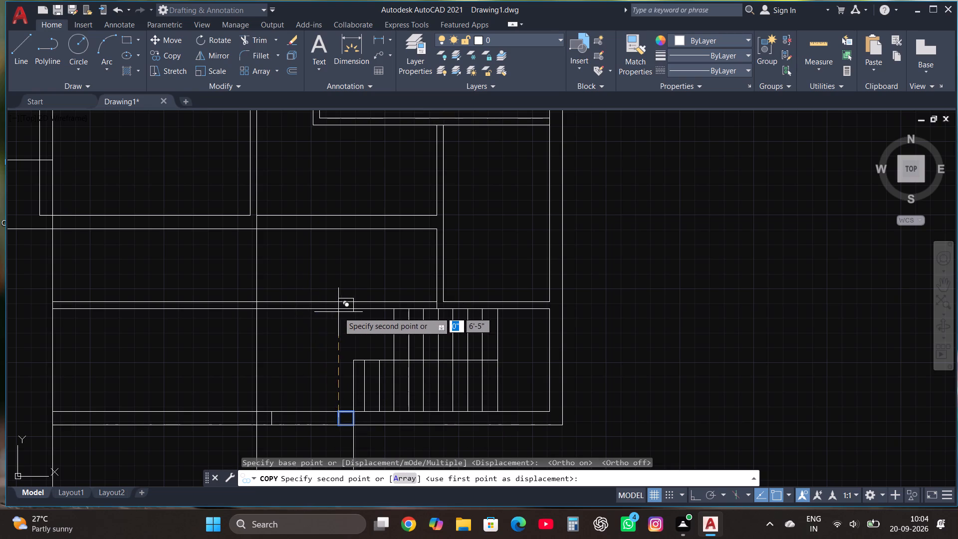
scroll(337, 312, up, 2)
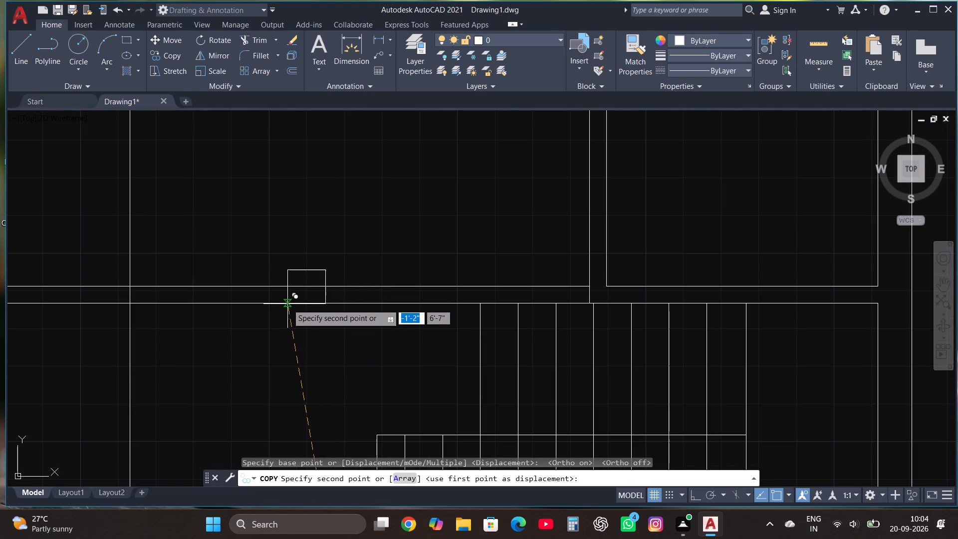
click(287, 304)
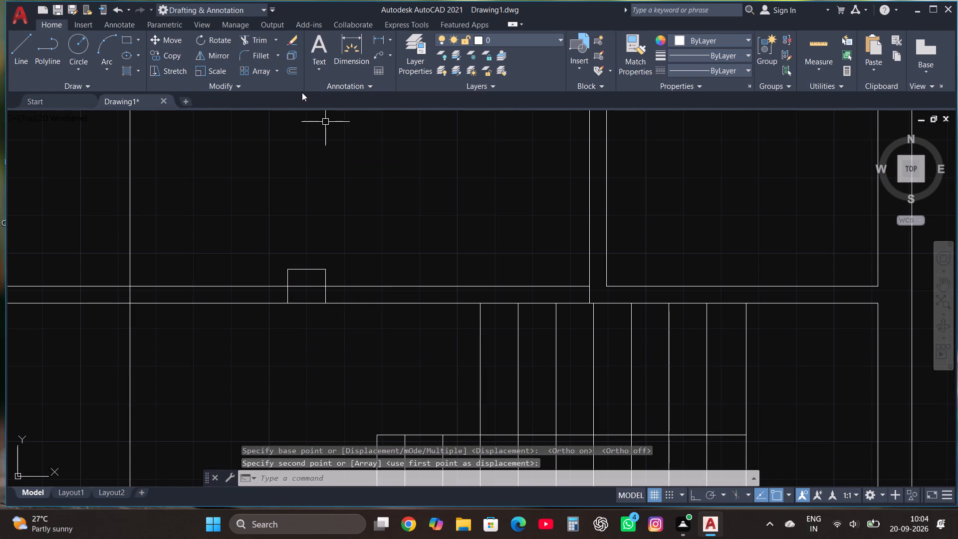
Trim the wall line segment that crosses the inside of the copied rectangle above the stair.
scroll(476, 256, down, 1)
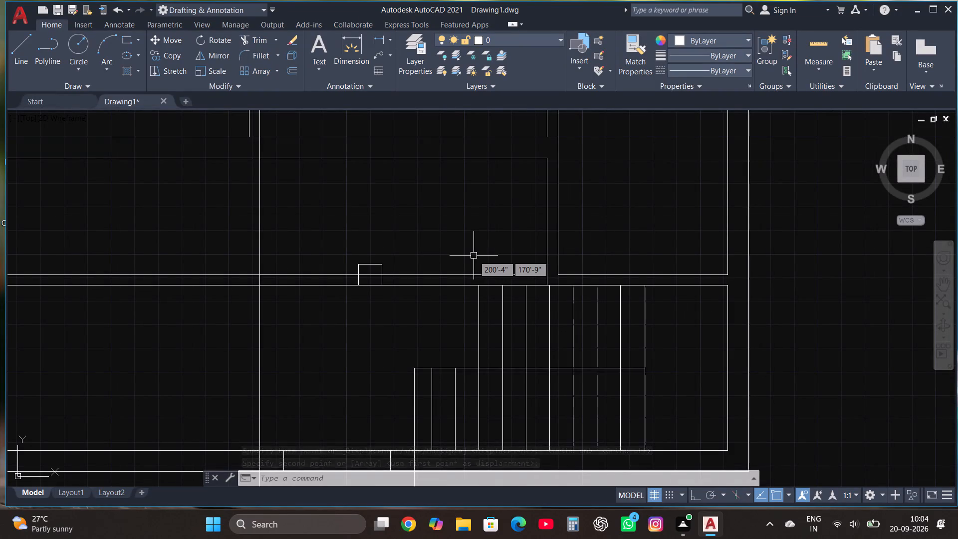
click(251, 35)
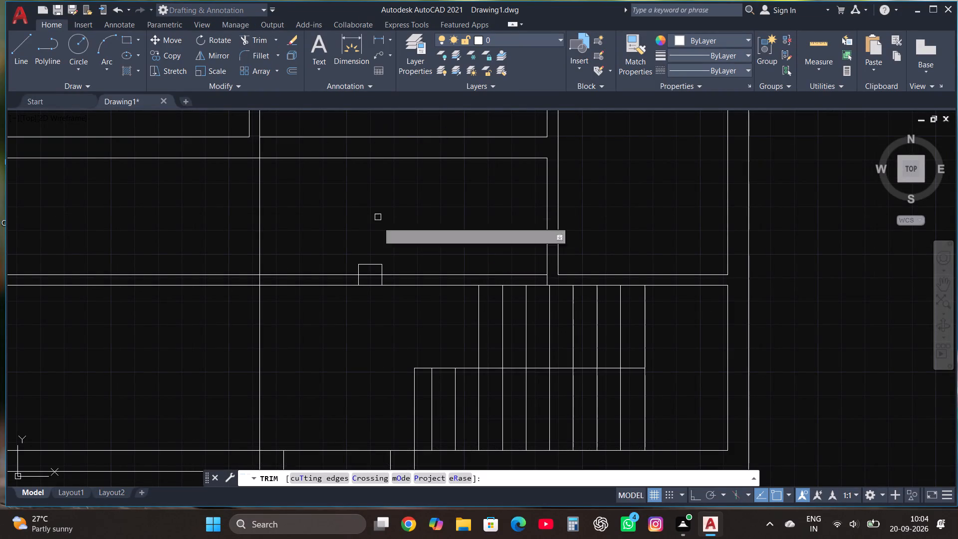
click(370, 271)
click(371, 278)
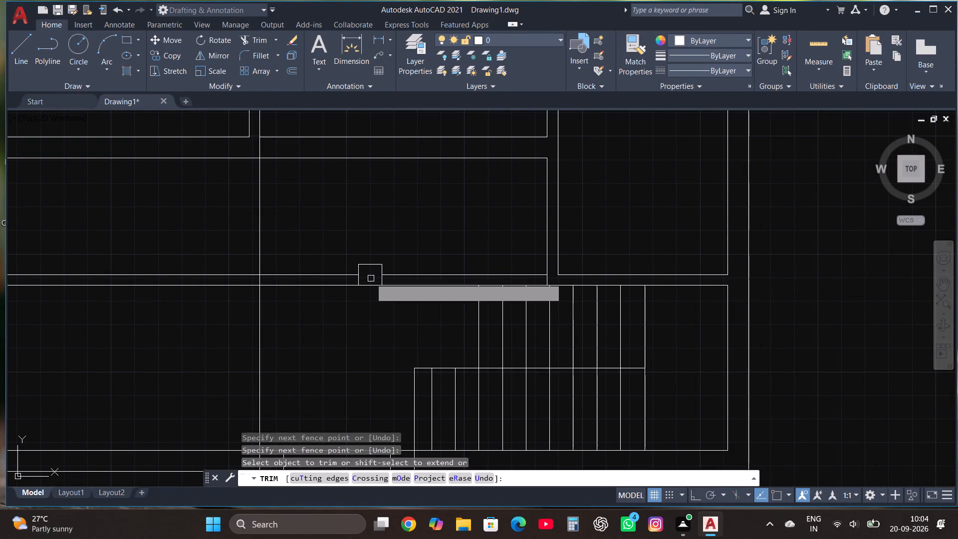
key(Escape)
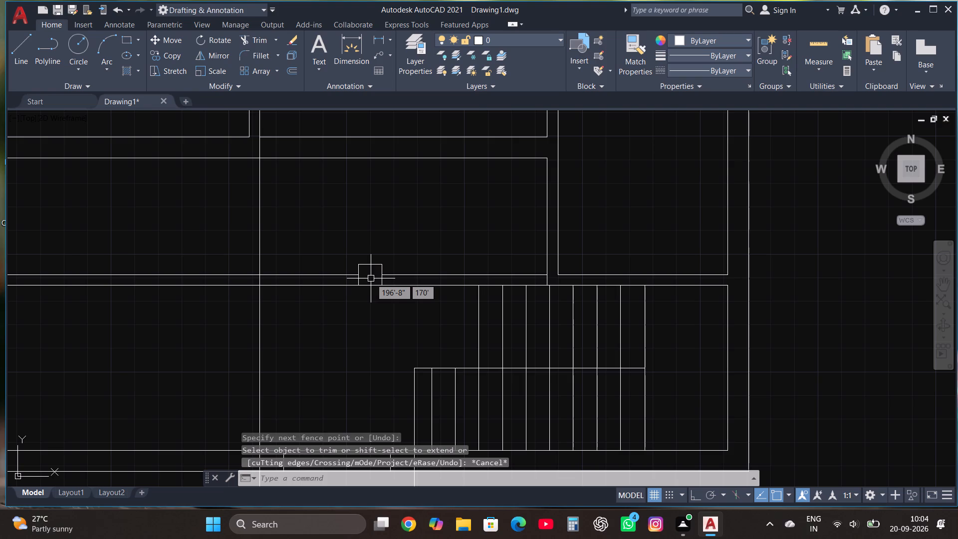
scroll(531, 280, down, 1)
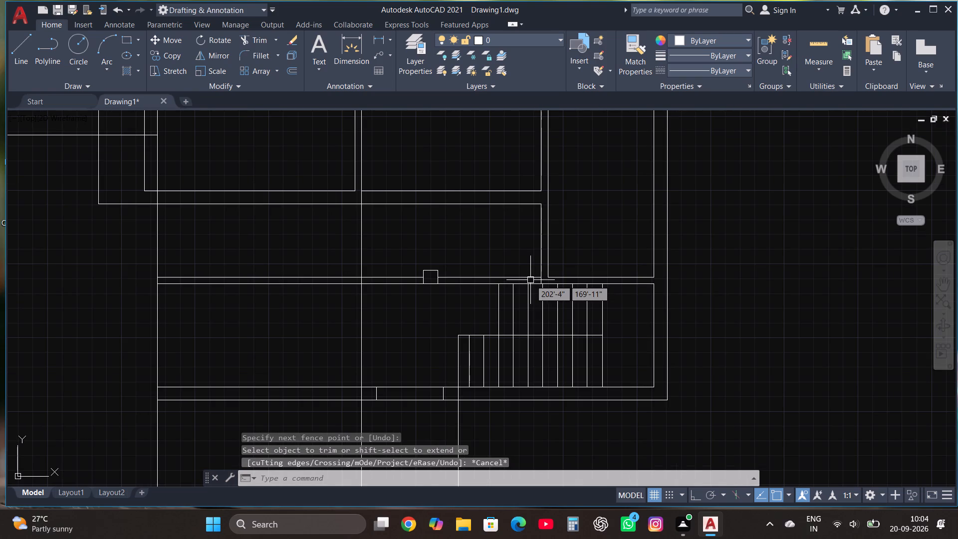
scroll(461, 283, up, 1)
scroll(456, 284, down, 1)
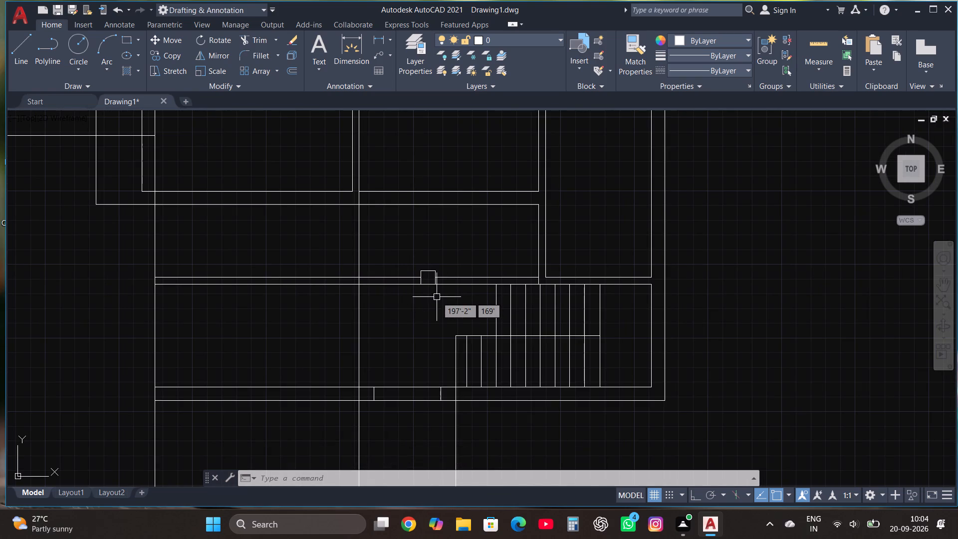
Start a multiple copy of the column rectangle above the stair from its lower-left corner, placing one at the upper-right room's lower-left wall corner.
scroll(443, 311, down, 1)
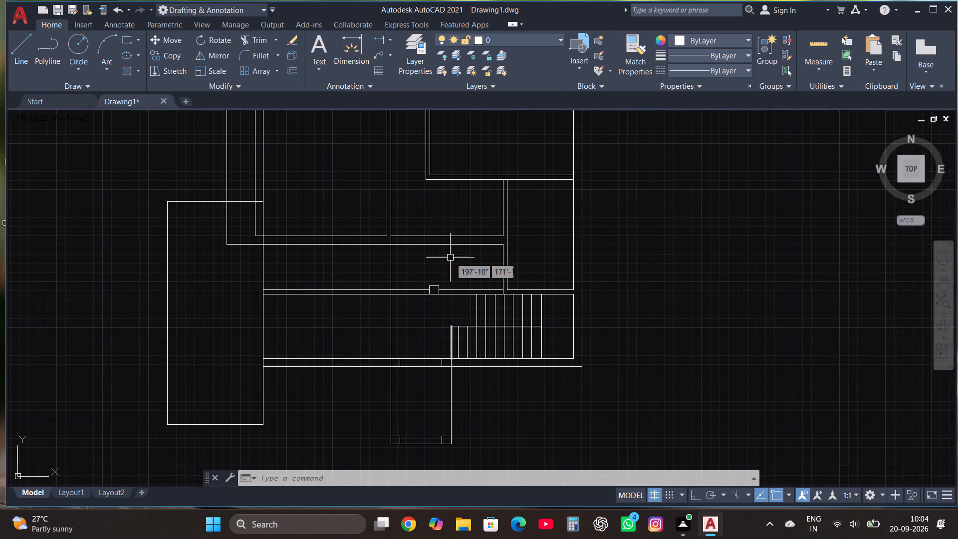
scroll(450, 254, up, 1)
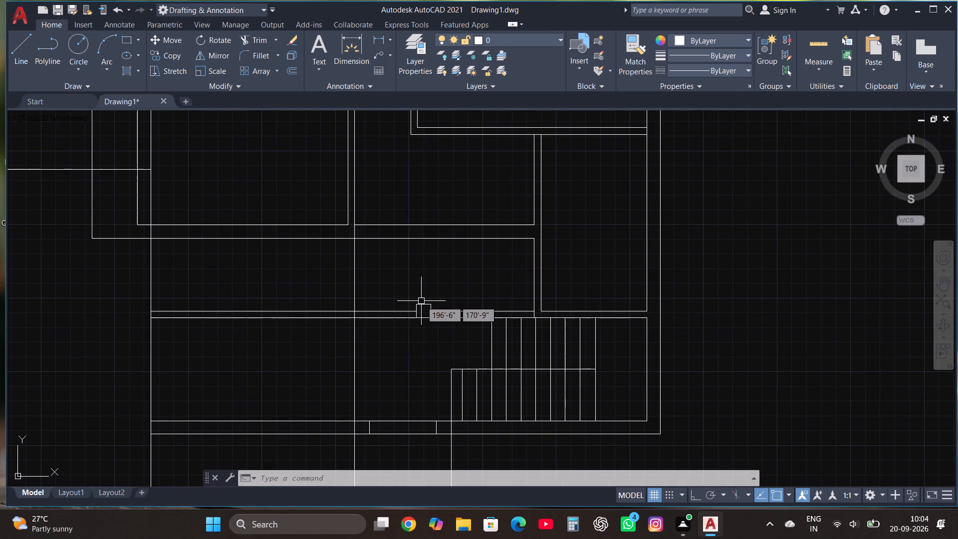
click(425, 304)
click(178, 56)
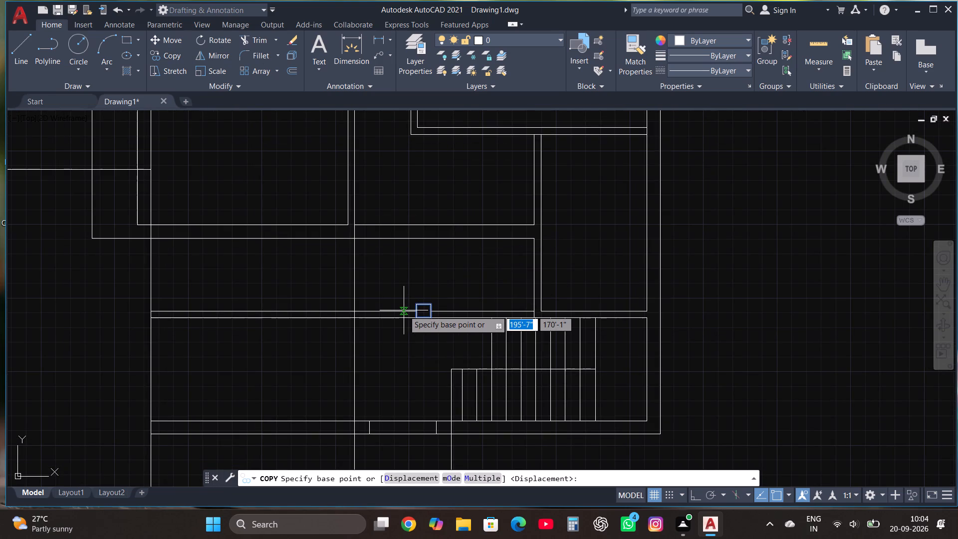
click(477, 478)
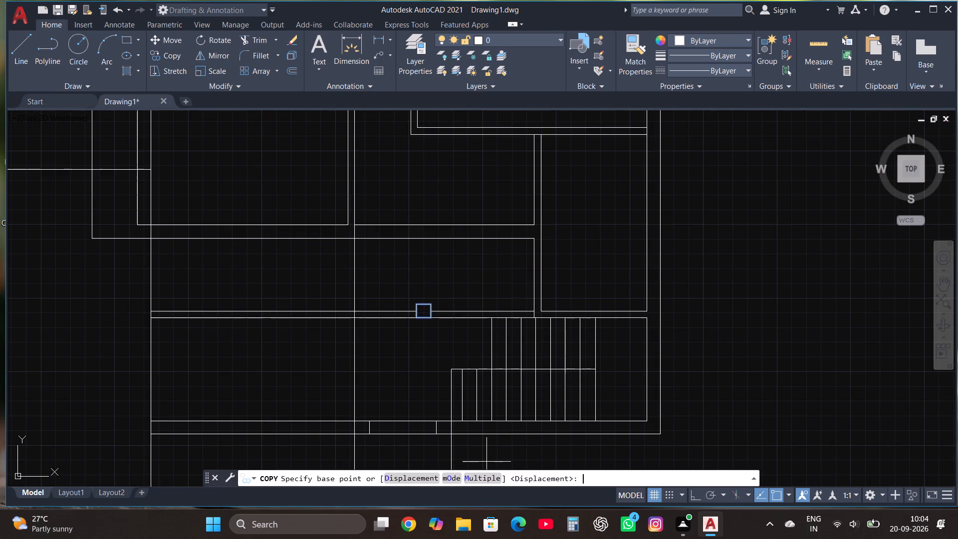
click(416, 320)
scroll(421, 383, down, 1)
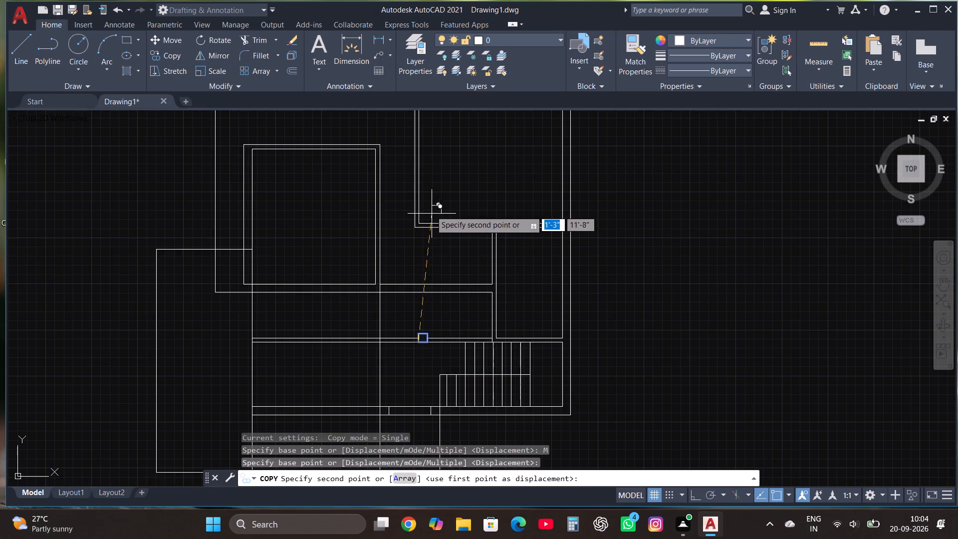
scroll(421, 201, up, 3)
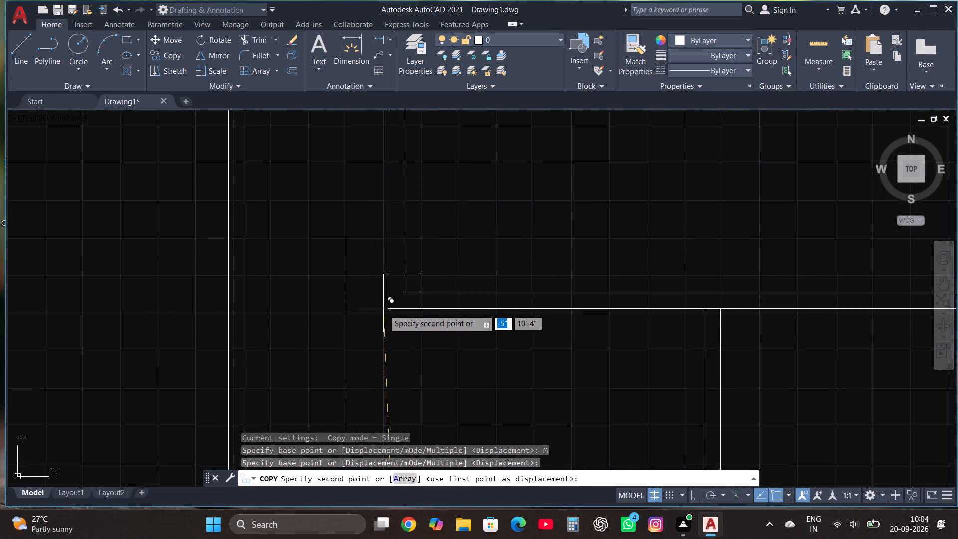
click(385, 310)
Place column copies on the top outer wall, at the upper-right room's left wall and at the building's upper-right corner.
scroll(383, 349, down, 2)
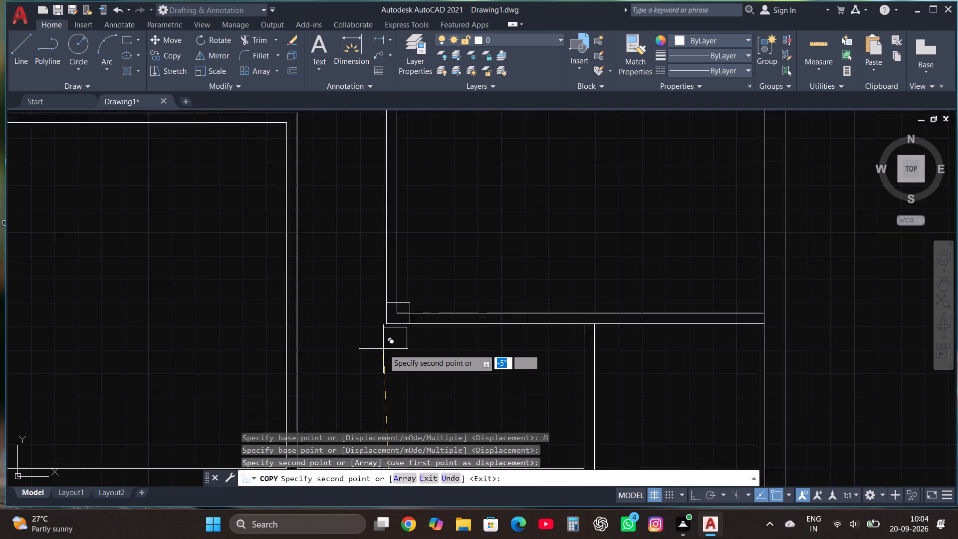
scroll(383, 349, down, 3)
scroll(382, 284, up, 4)
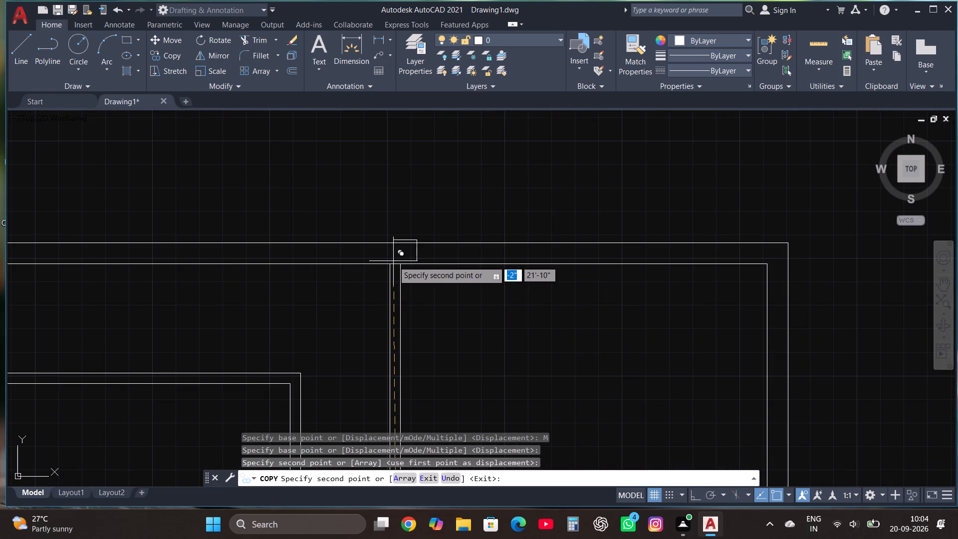
click(388, 263)
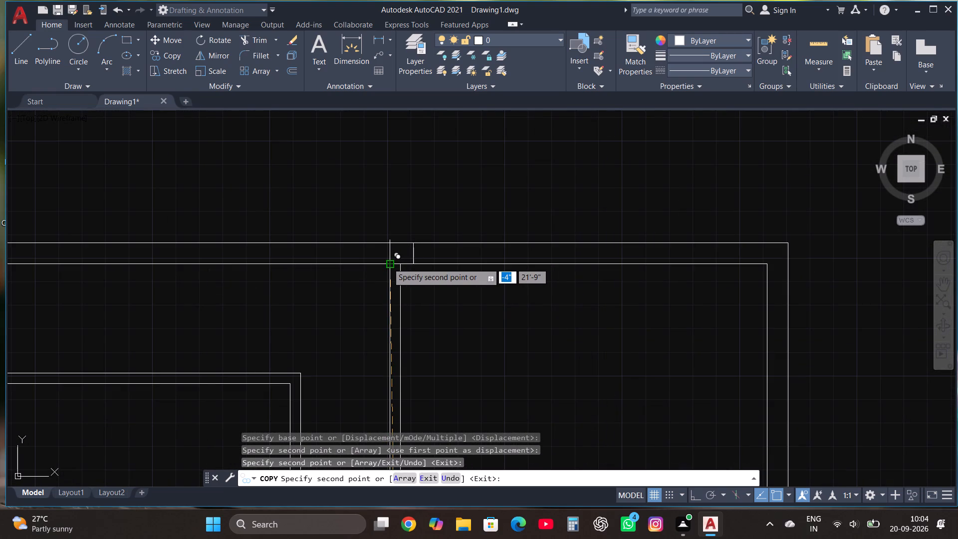
scroll(790, 262, up, 2)
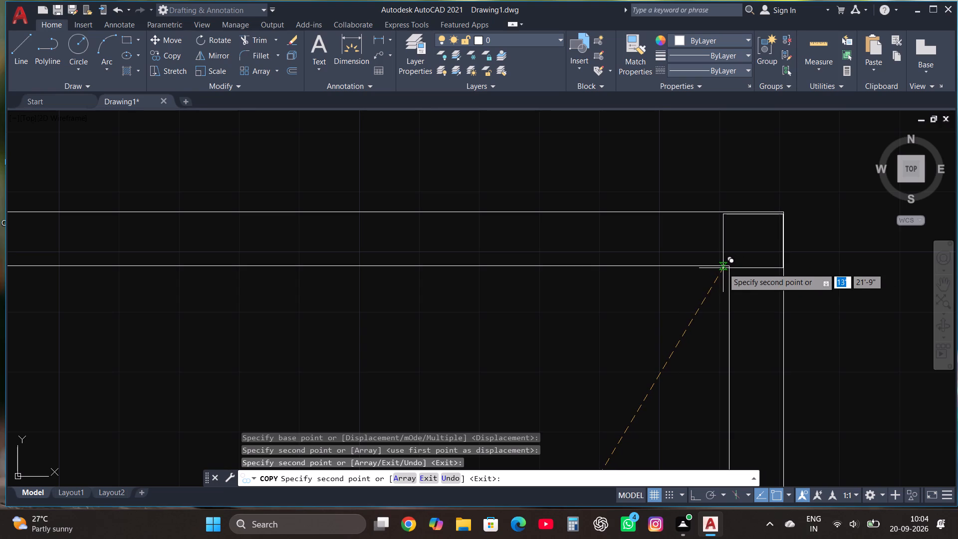
click(723, 266)
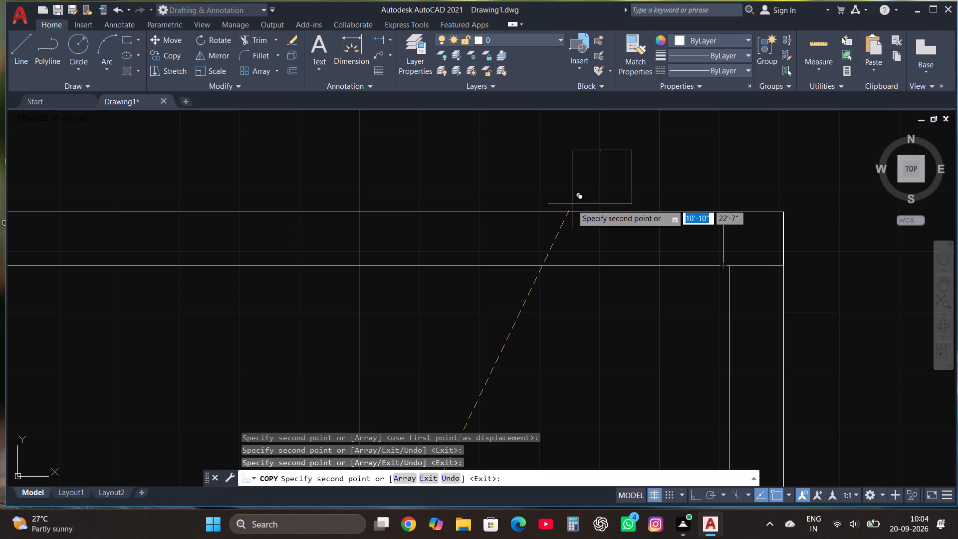
Place a column copy in the right outer wall where the upper-right room's bottom wall meets it, about 13' right and 10'-5" up.
scroll(572, 204, down, 3)
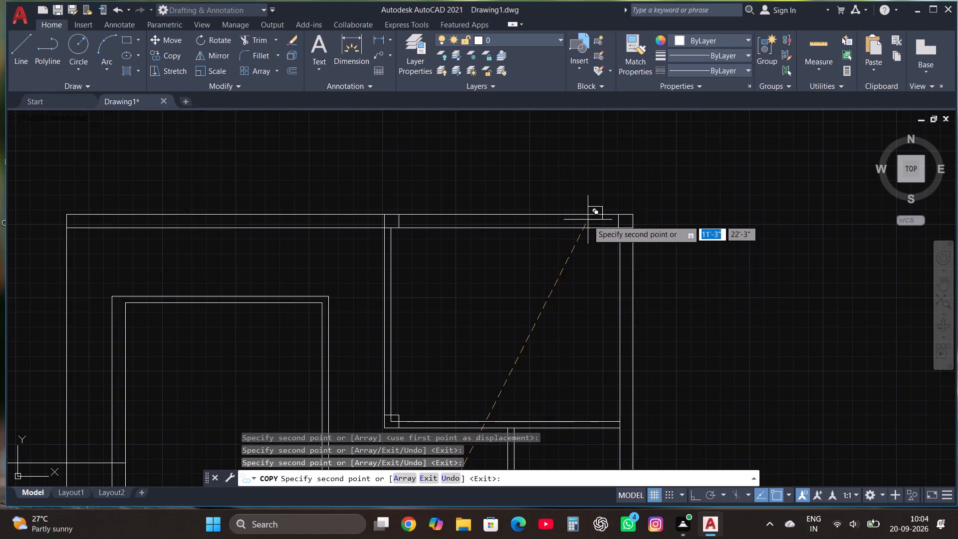
scroll(610, 230, down, 2)
scroll(628, 338, up, 1)
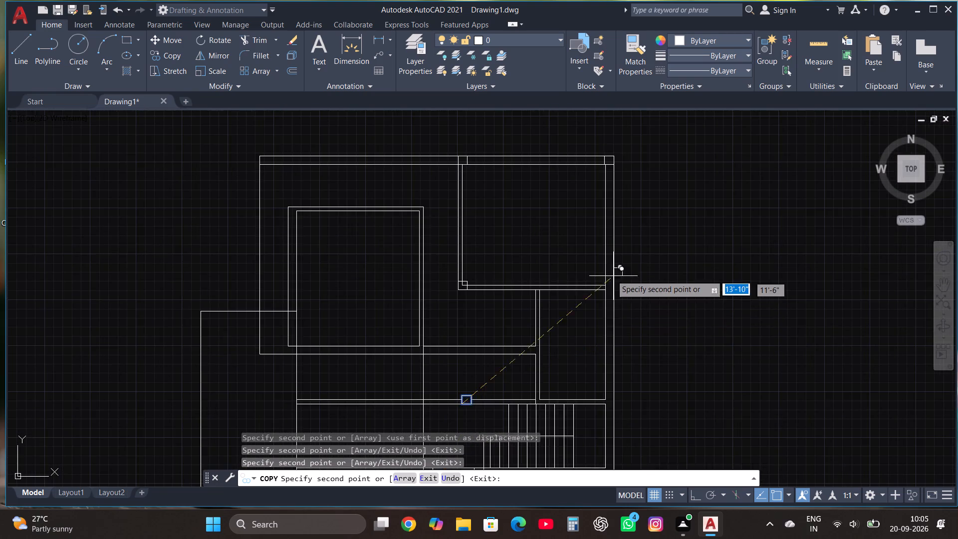
scroll(608, 275, up, 3)
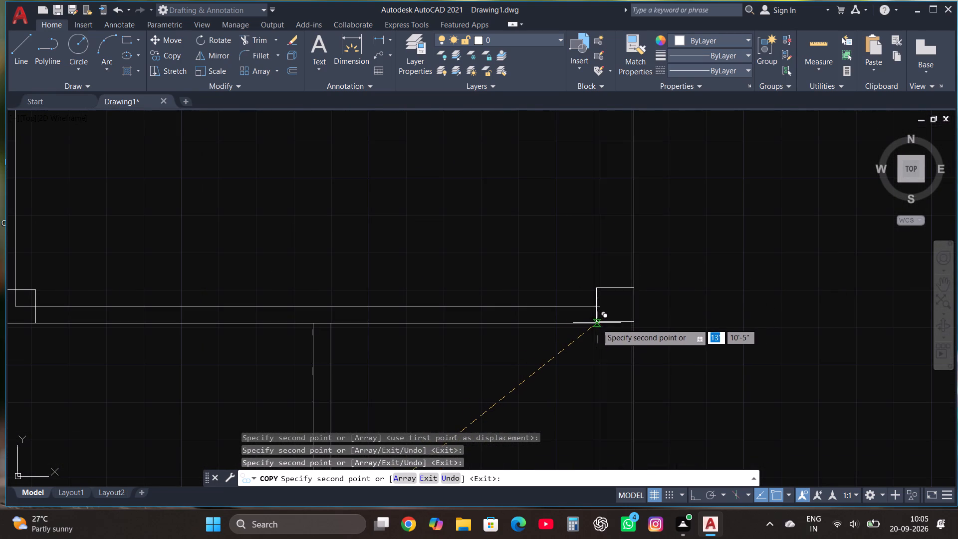
scroll(597, 325, up, 3)
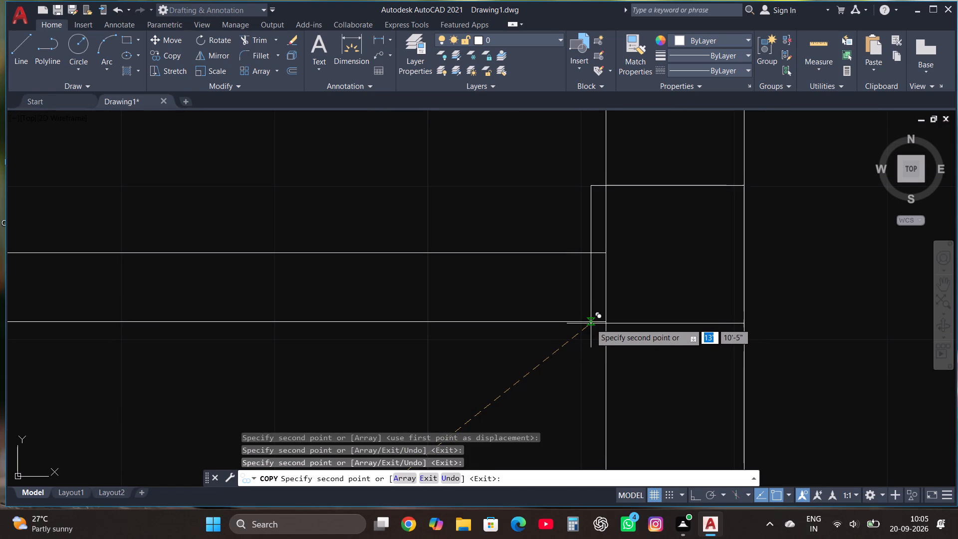
click(591, 322)
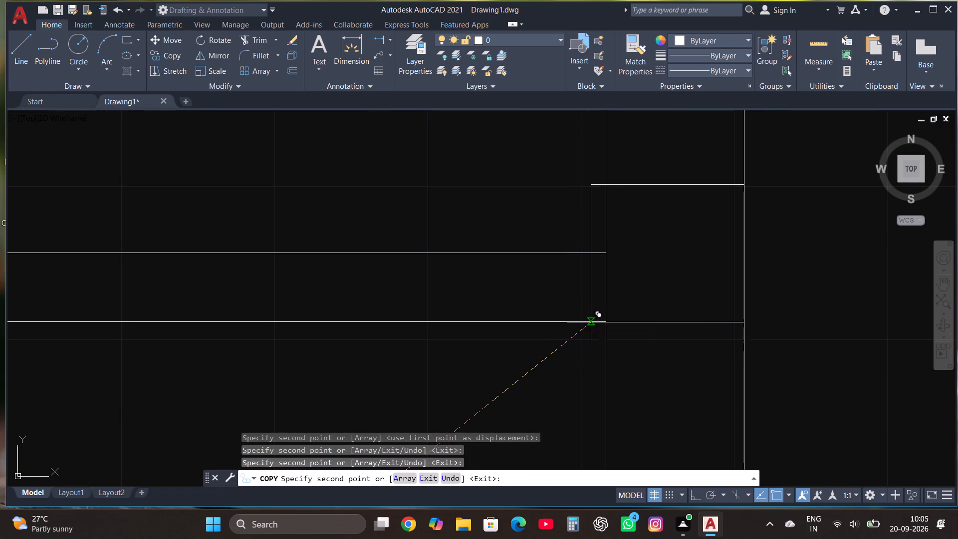
Place a column copy 13' to the right, where the wall above the stair meets the right outer wall.
scroll(585, 271, down, 6)
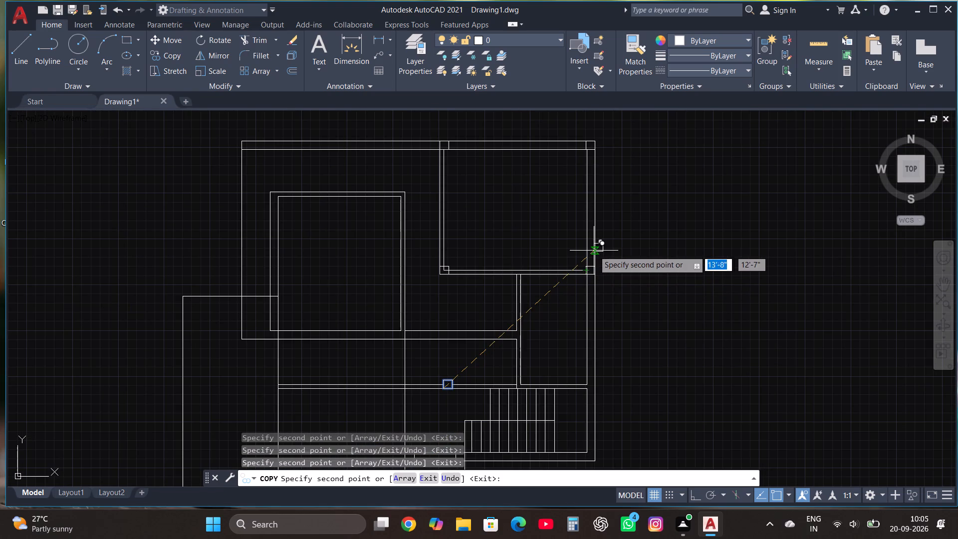
scroll(587, 384, up, 3)
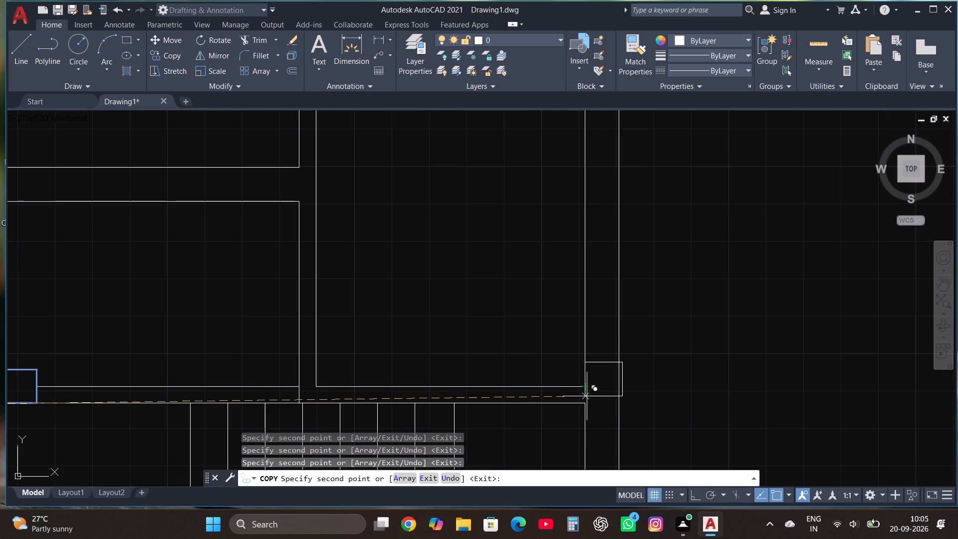
scroll(585, 404, up, 5)
scroll(573, 395, down, 2)
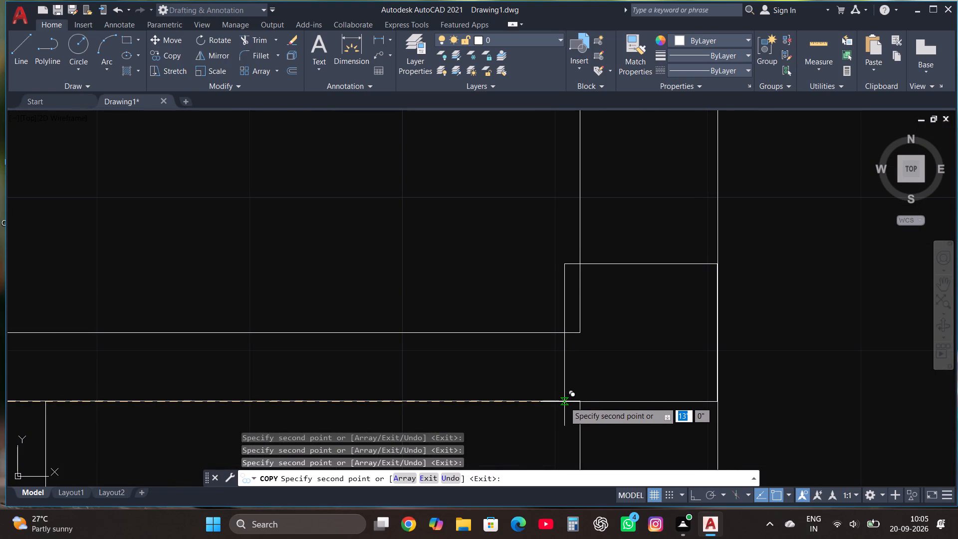
click(564, 402)
Place a column copy at the building's lower-right corner, about 13' right and 6'-7" down, and finish copying.
scroll(572, 272, down, 3)
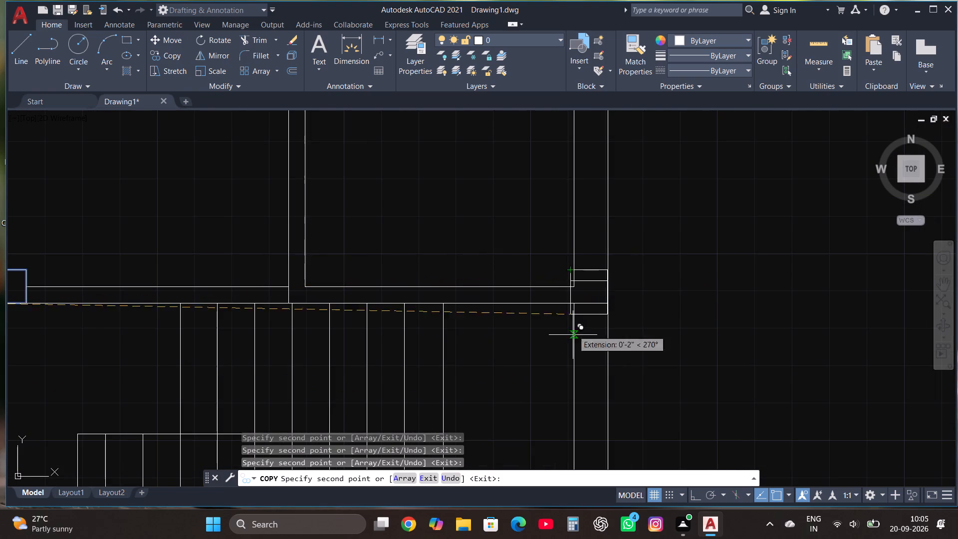
scroll(595, 246, down, 1)
scroll(568, 295, down, 1)
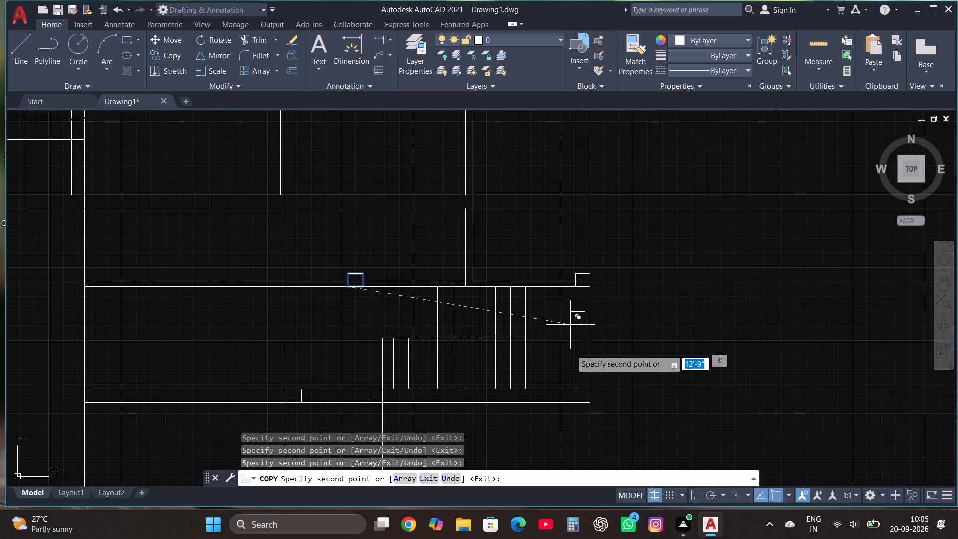
scroll(573, 389, up, 3)
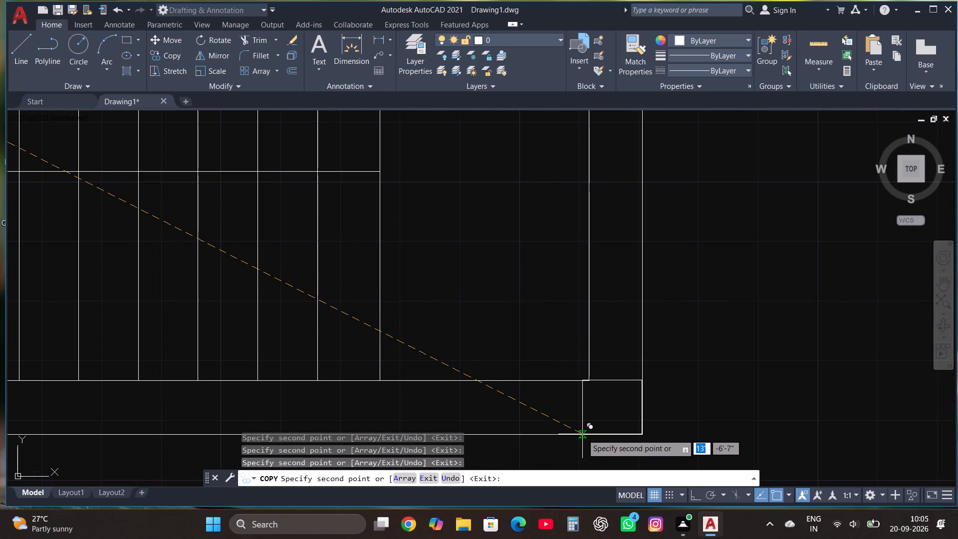
scroll(582, 434, up, 3)
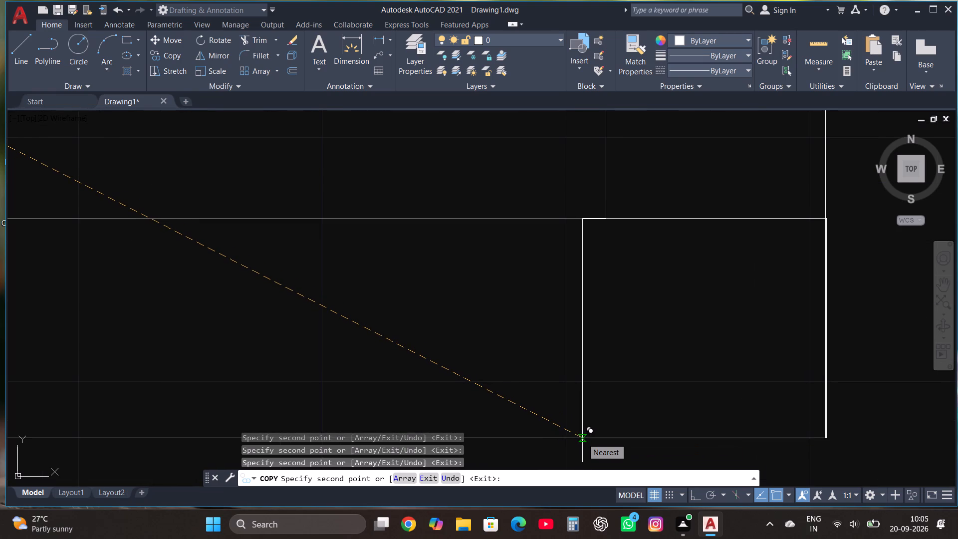
click(581, 438)
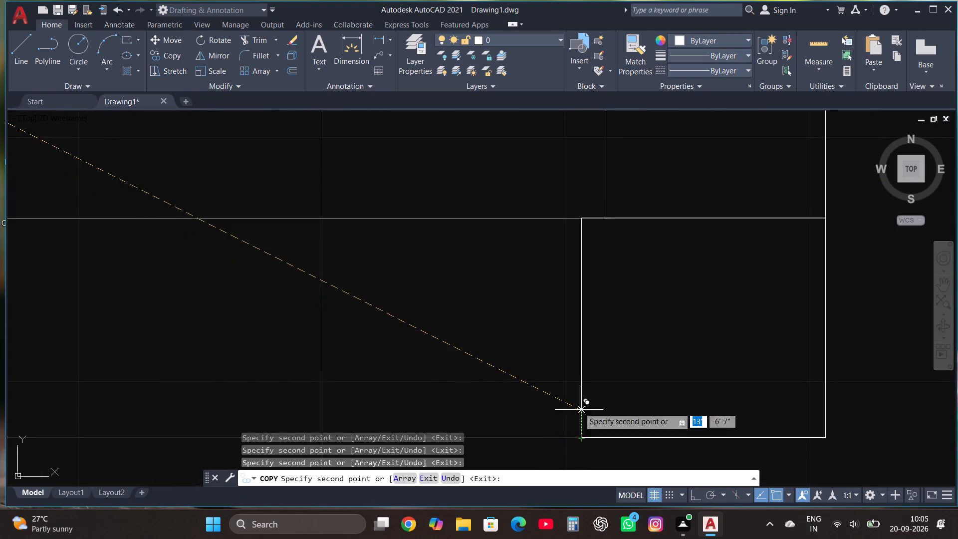
scroll(575, 356, down, 3)
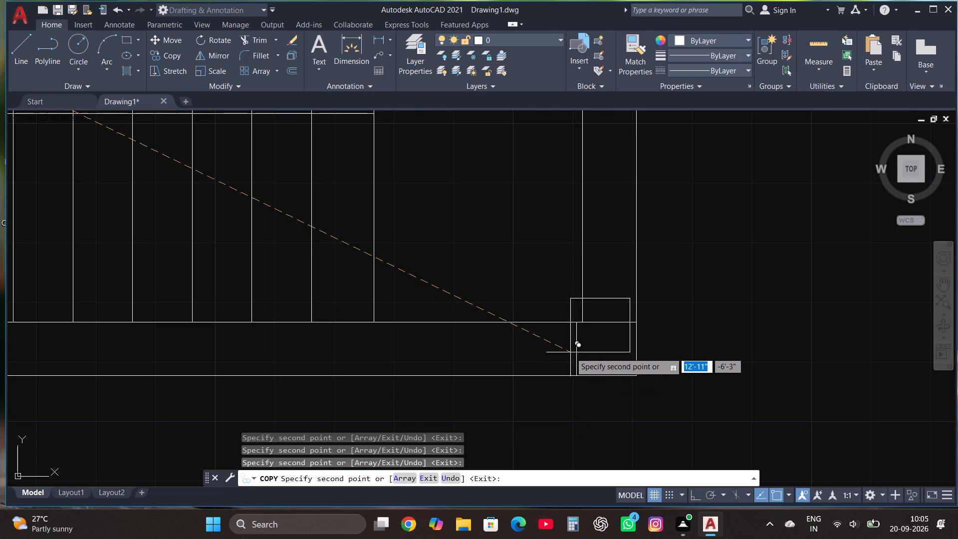
scroll(570, 352, down, 2)
key(Escape)
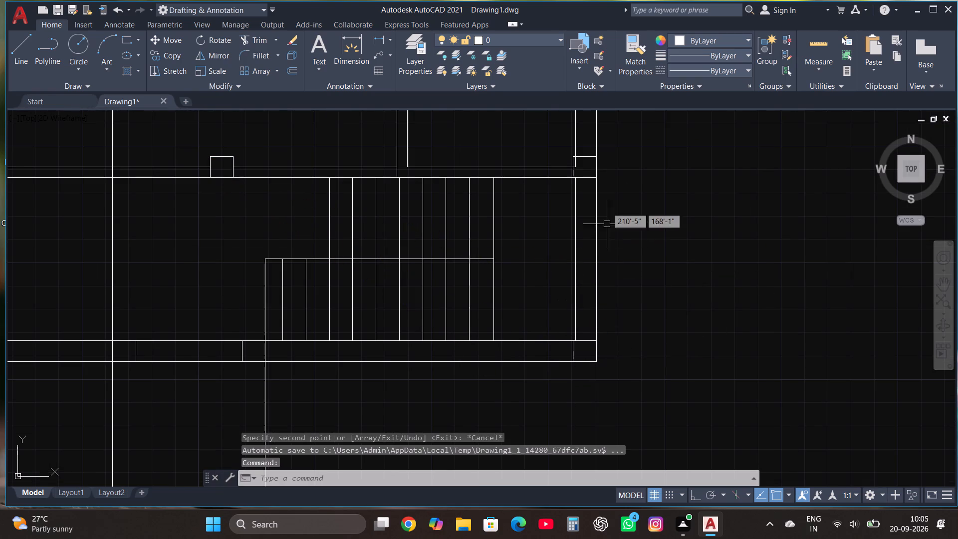
Move the column at the right end of the wall above the stair slightly right so its lower-right corner meets the outer wall line.
scroll(601, 167, up, 4)
scroll(589, 230, up, 3)
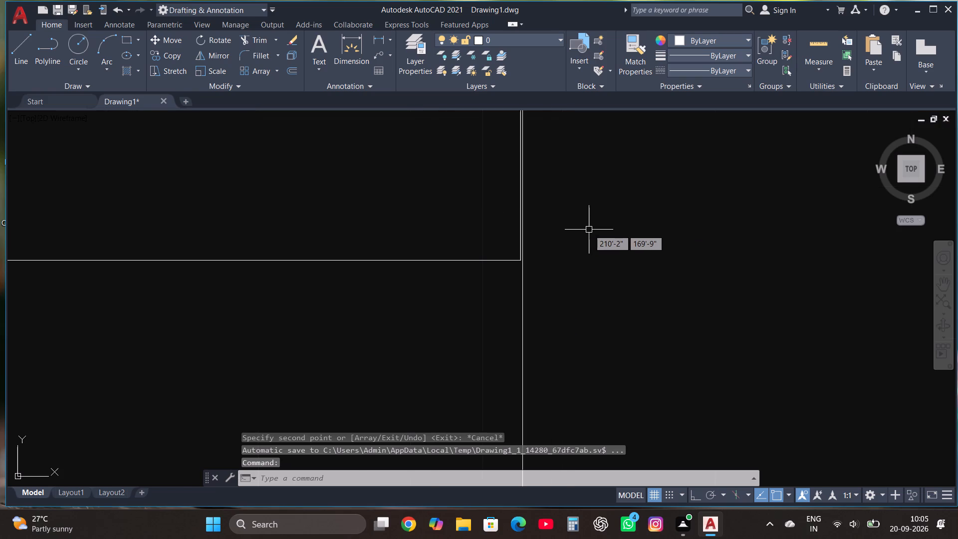
scroll(589, 230, down, 3)
click(461, 240)
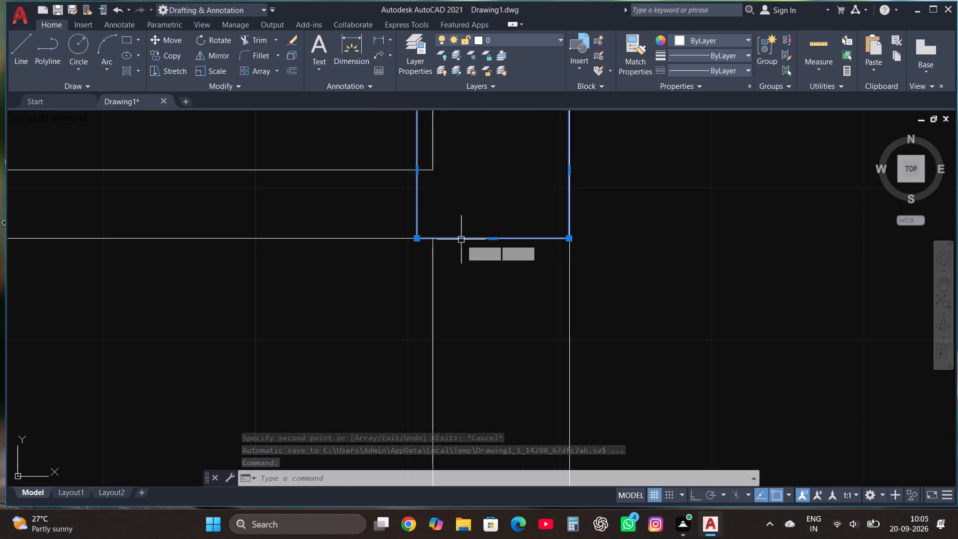
click(171, 34)
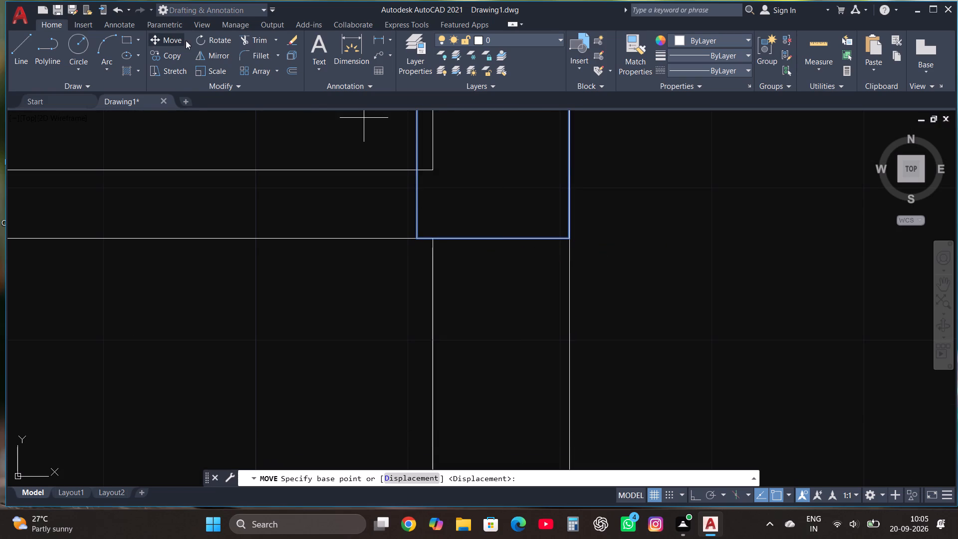
scroll(635, 197, up, 2)
scroll(485, 295, up, 2)
scroll(423, 337, up, 2)
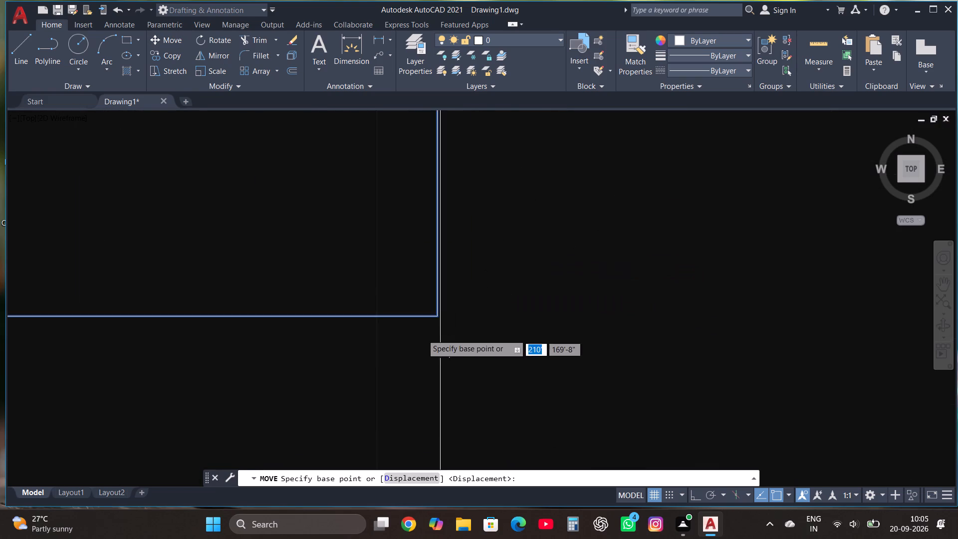
scroll(456, 280, up, 3)
click(463, 310)
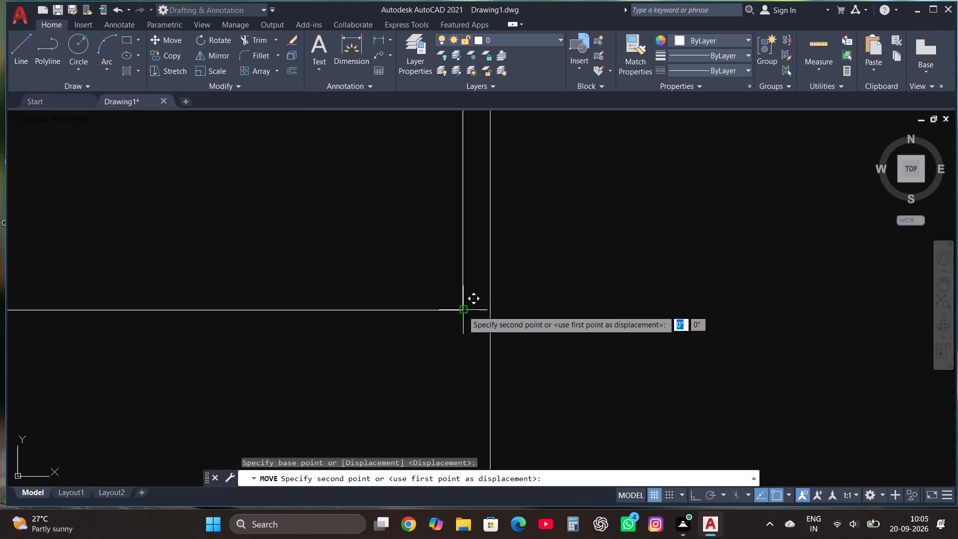
click(491, 309)
scroll(576, 352, down, 8)
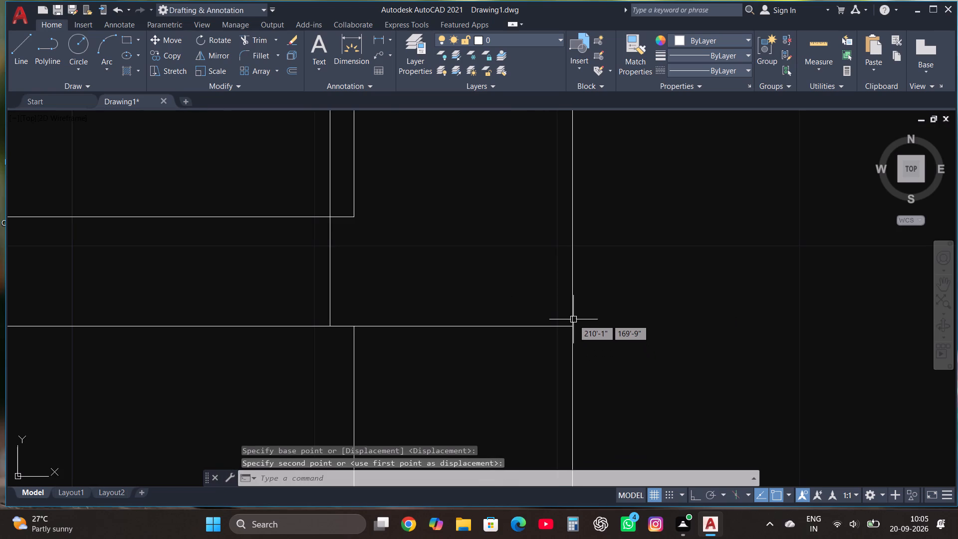
scroll(573, 319, down, 3)
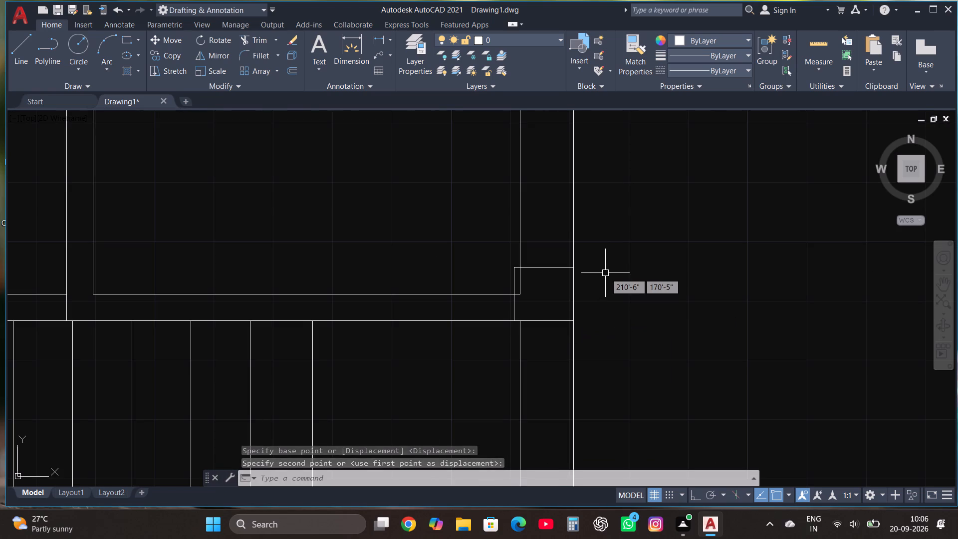
key(Escape)
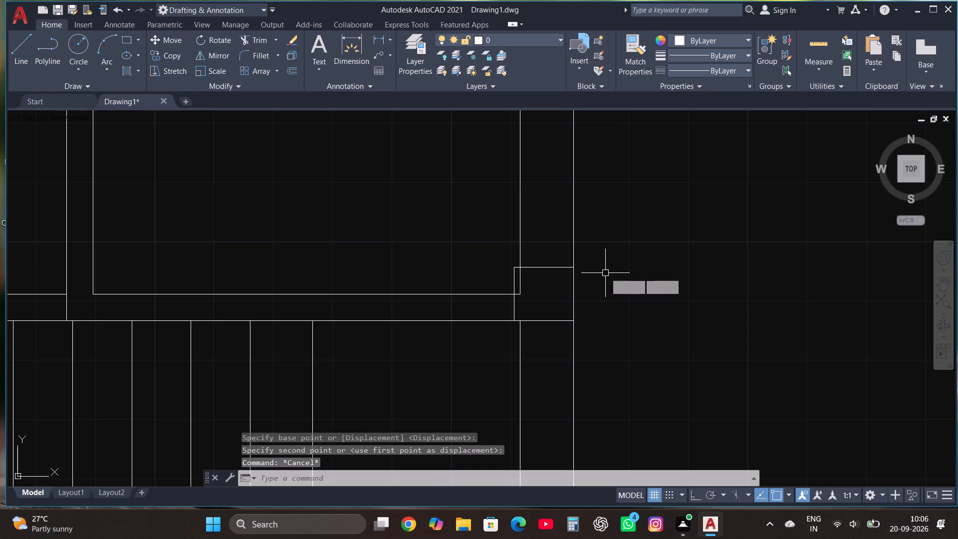
scroll(605, 273, down, 2)
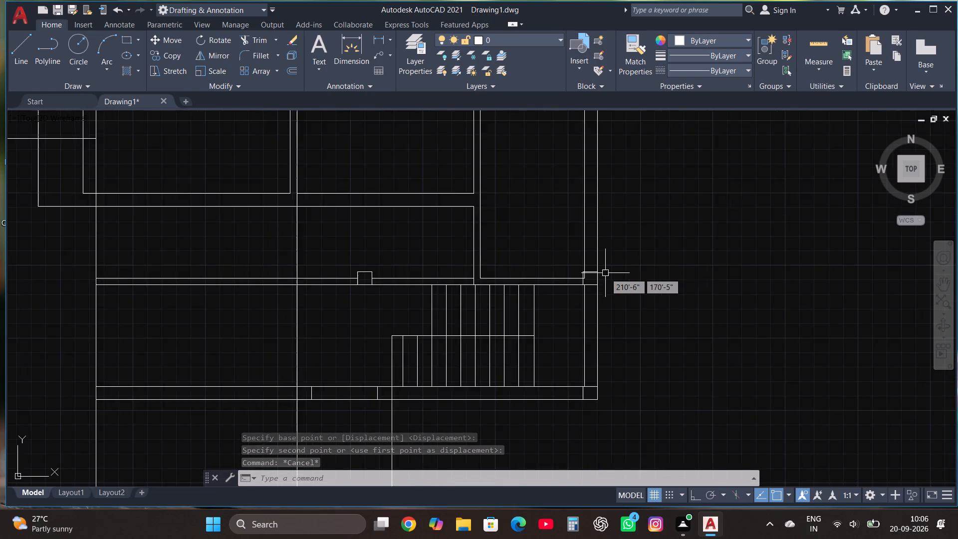
Measure the gap between the upper-left corner of the left inner room and the top outer wall.
scroll(605, 273, down, 2)
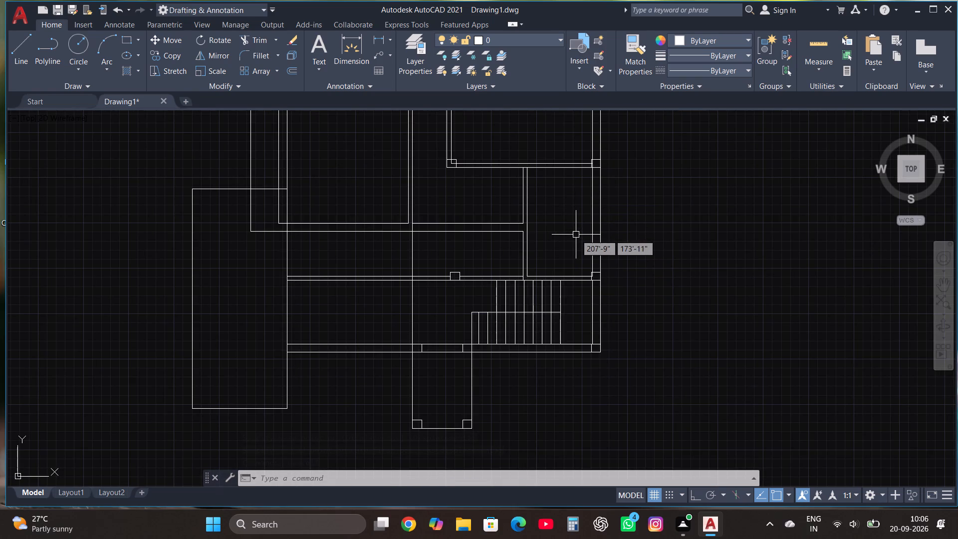
scroll(588, 271, down, 1)
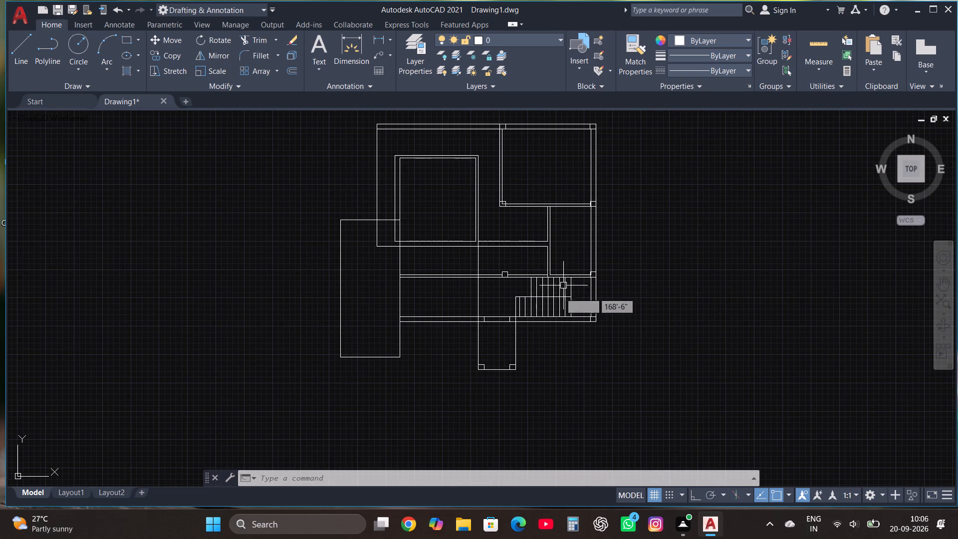
scroll(545, 320, down, 1)
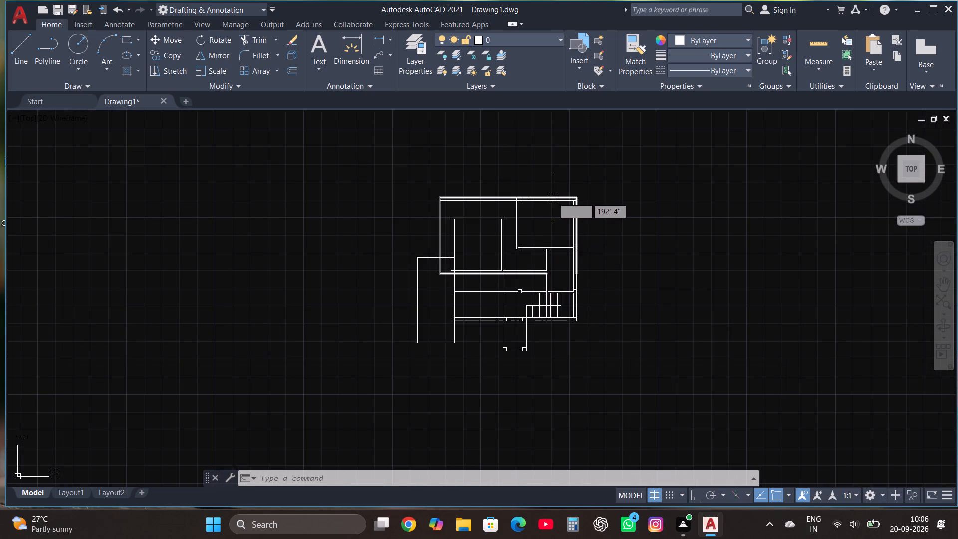
scroll(553, 197, up, 1)
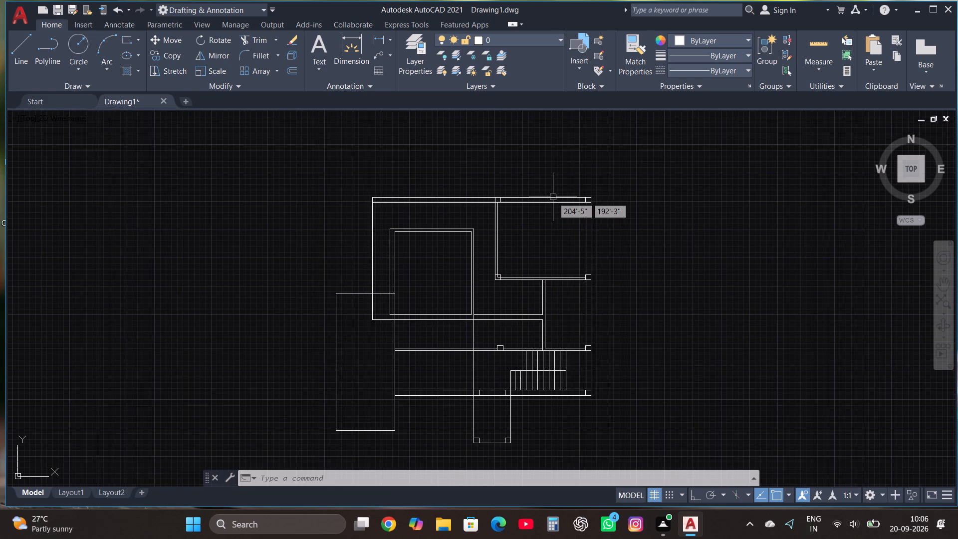
scroll(430, 187, up, 2)
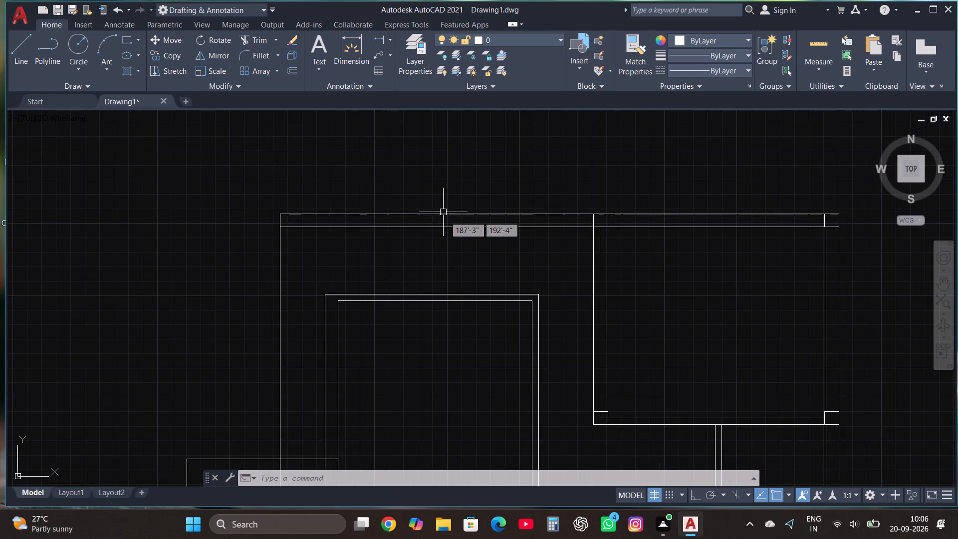
click(360, 53)
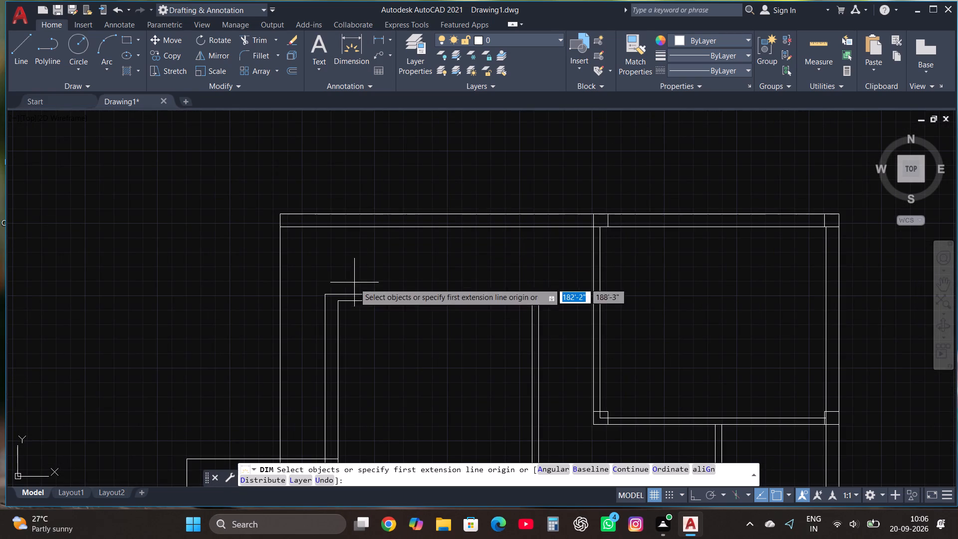
click(327, 293)
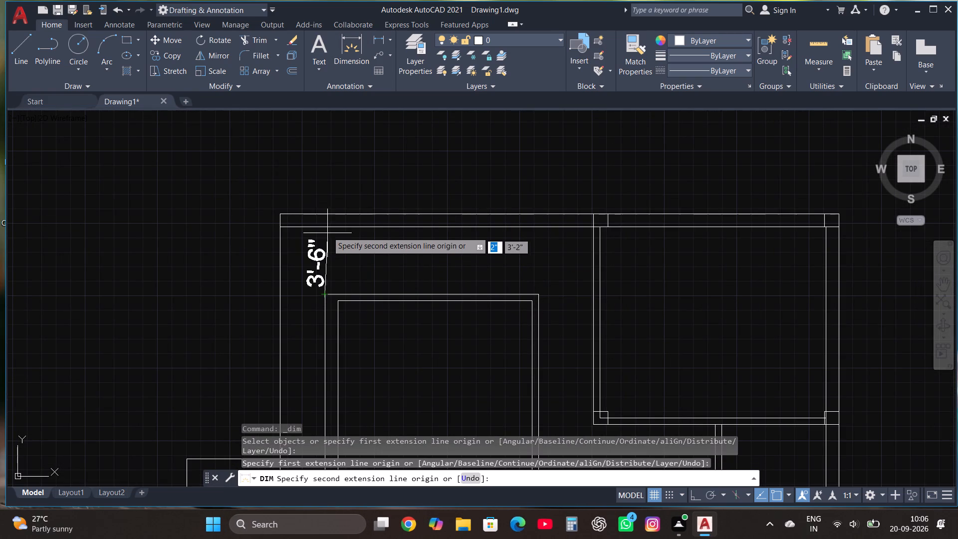
key(Escape)
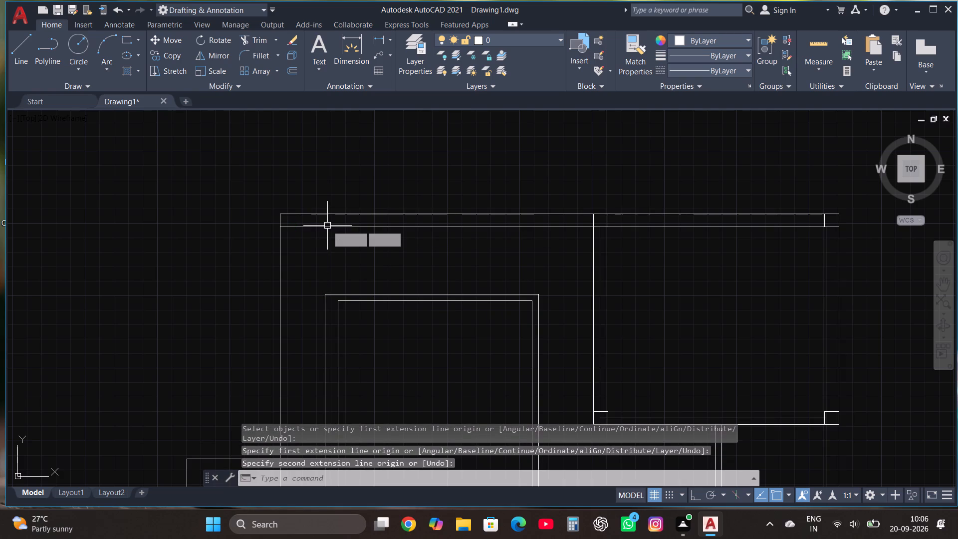
Measure the upper-right room's inside height along its right wall, from the lower-right column up to the top wall.
scroll(327, 225, down, 2)
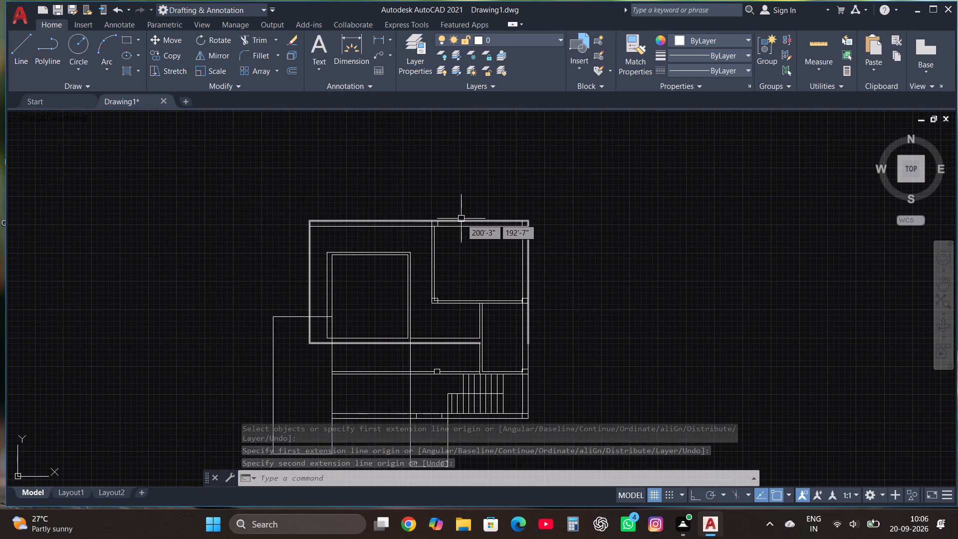
scroll(556, 252, up, 2)
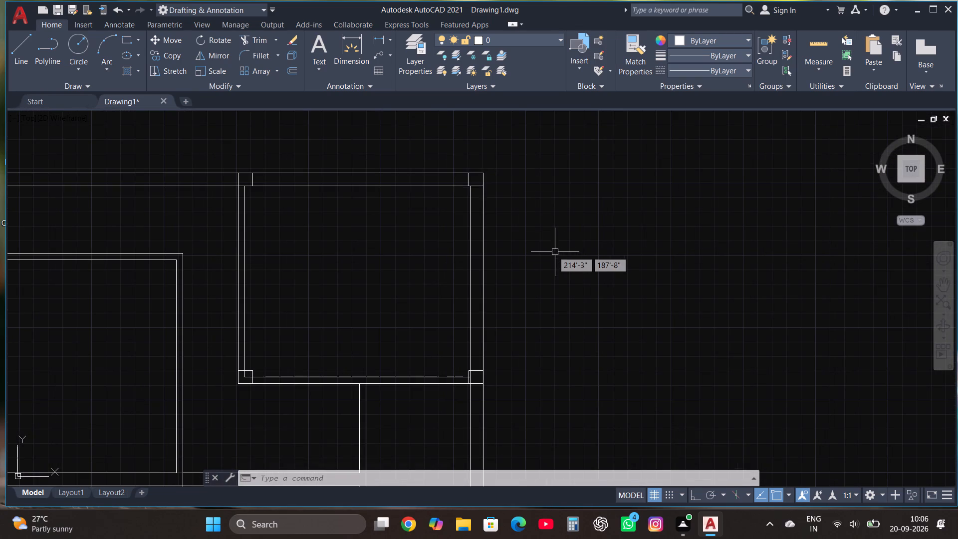
click(354, 53)
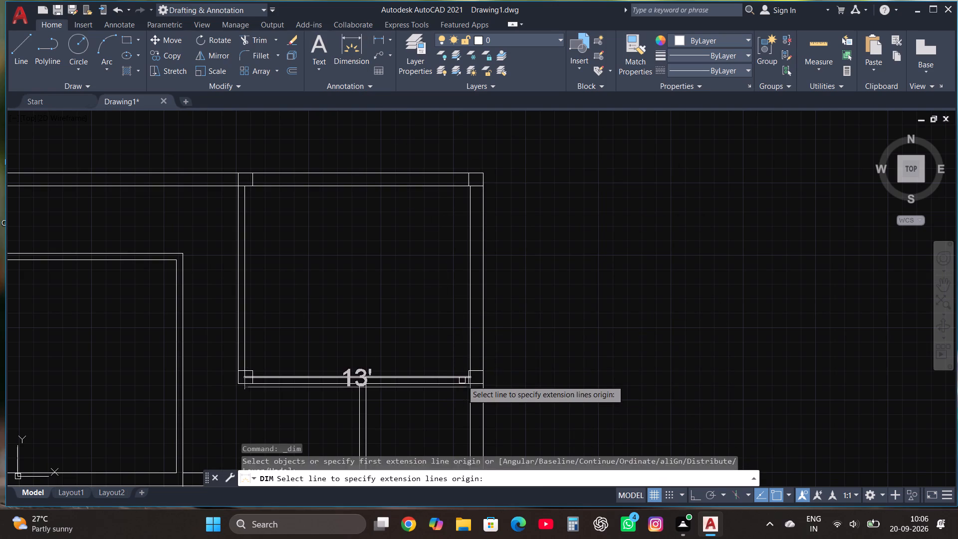
scroll(468, 380, up, 3)
click(469, 373)
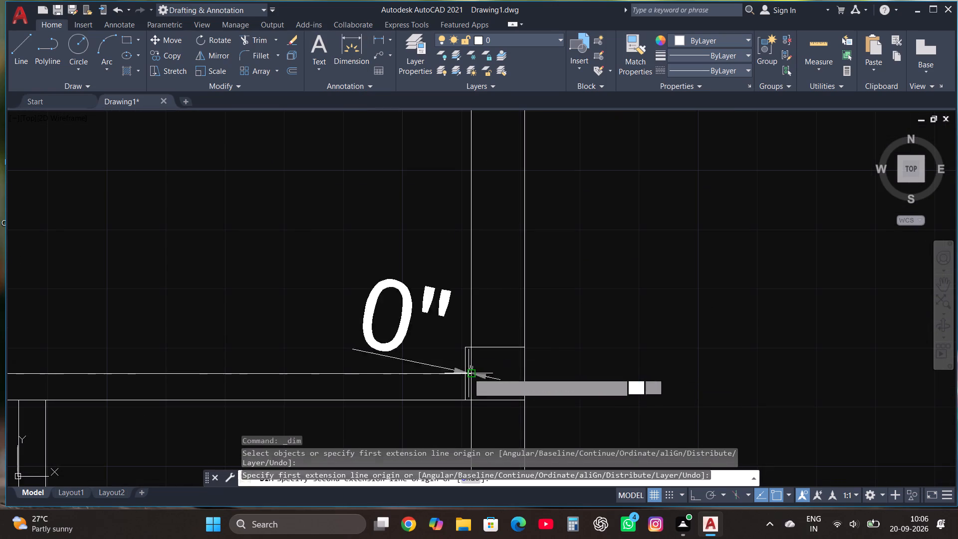
scroll(469, 373, down, 4)
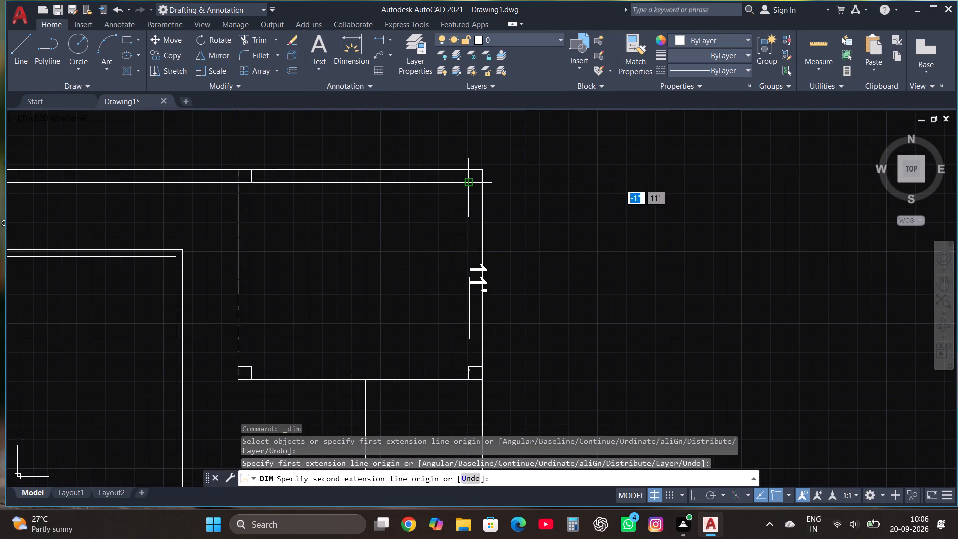
key(Escape)
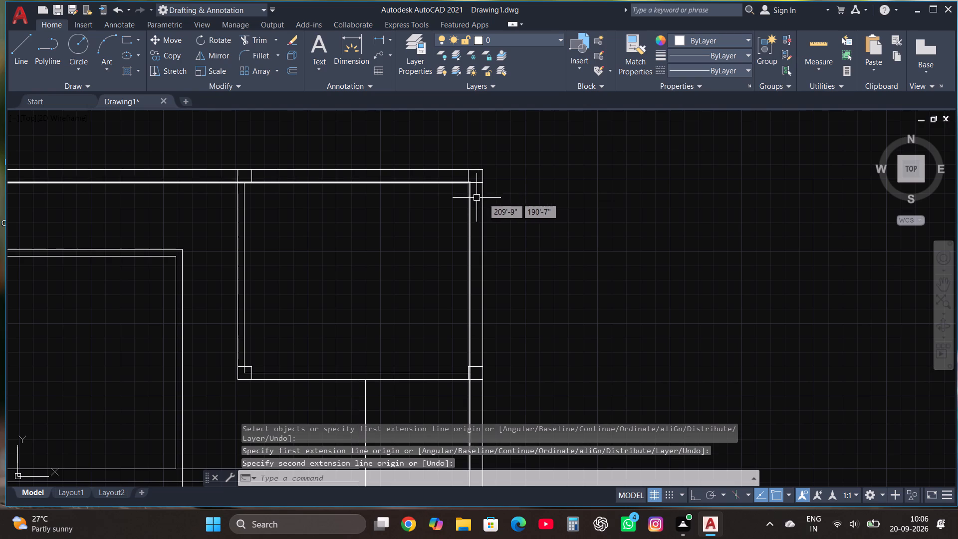
From the upper-right room's top-left wall junction, draw orthogonal lines 3'4" left along the top wall, 6' down, and right past that room's left wall.
scroll(546, 192, down, 2)
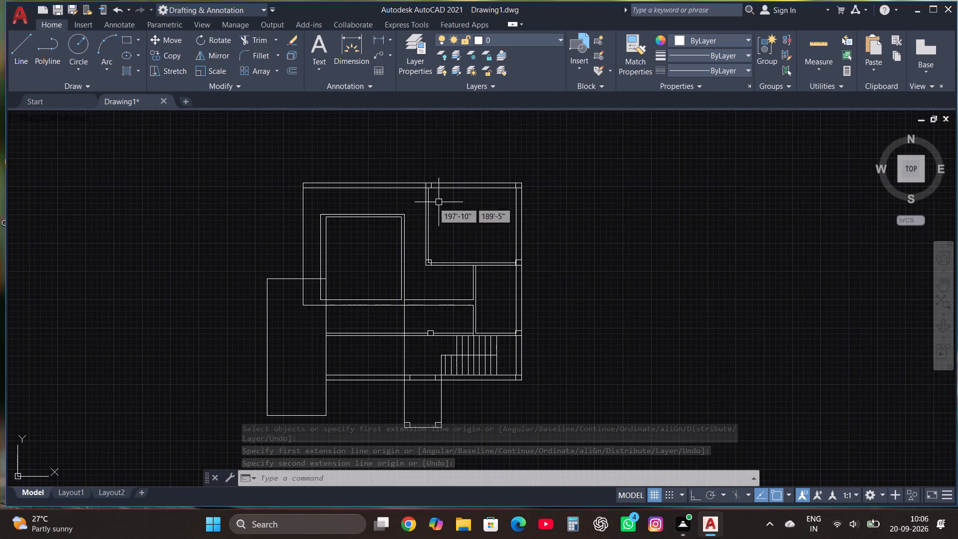
scroll(412, 204, up, 1)
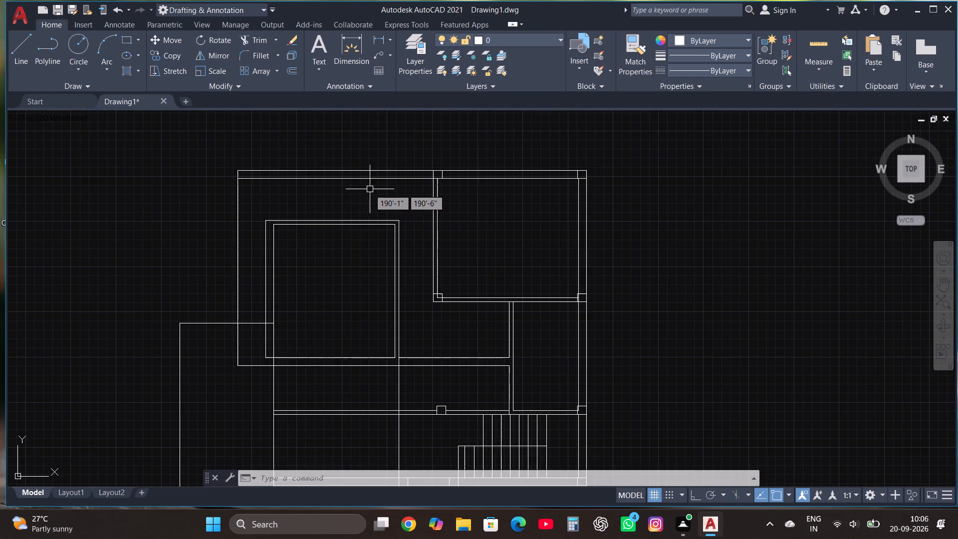
scroll(340, 203, up, 1)
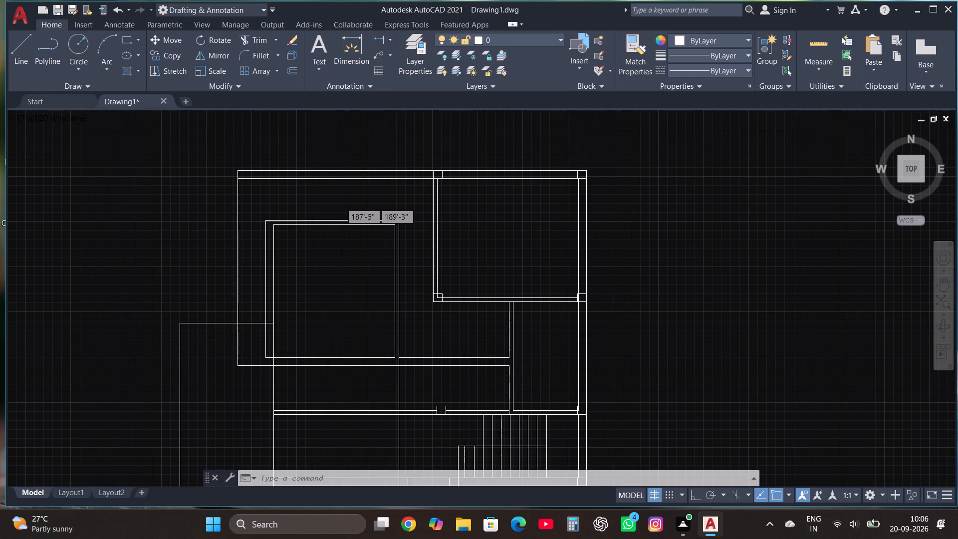
scroll(340, 203, up, 1)
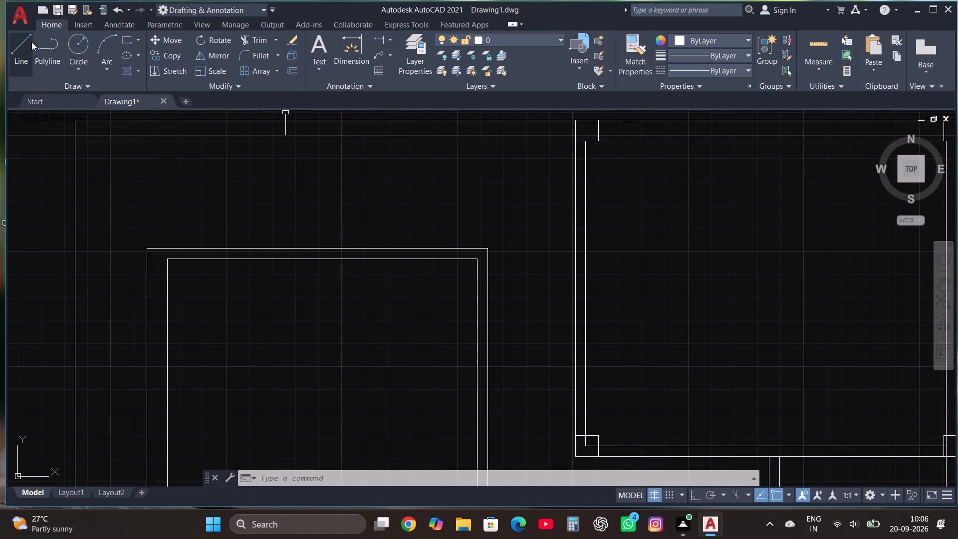
scroll(210, 338, down, 1)
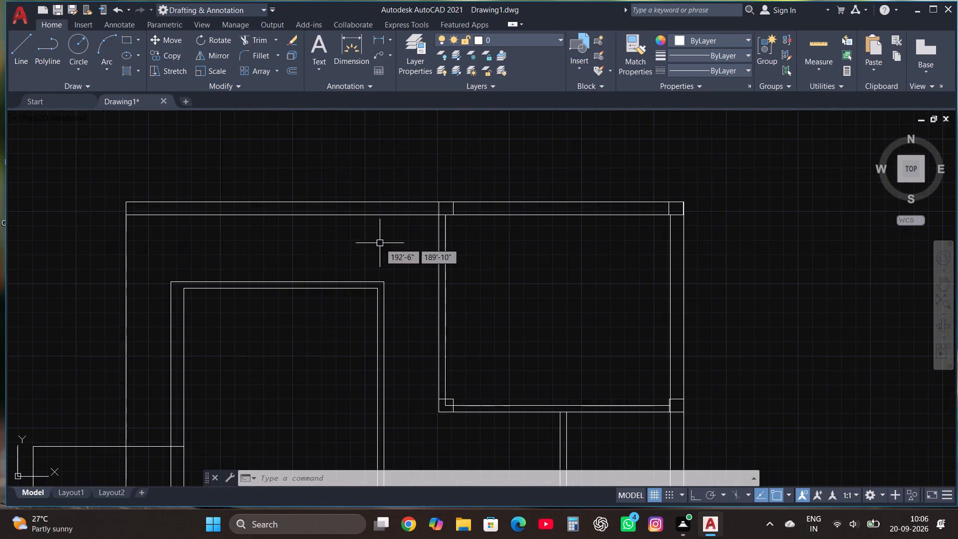
scroll(380, 243, up, 1)
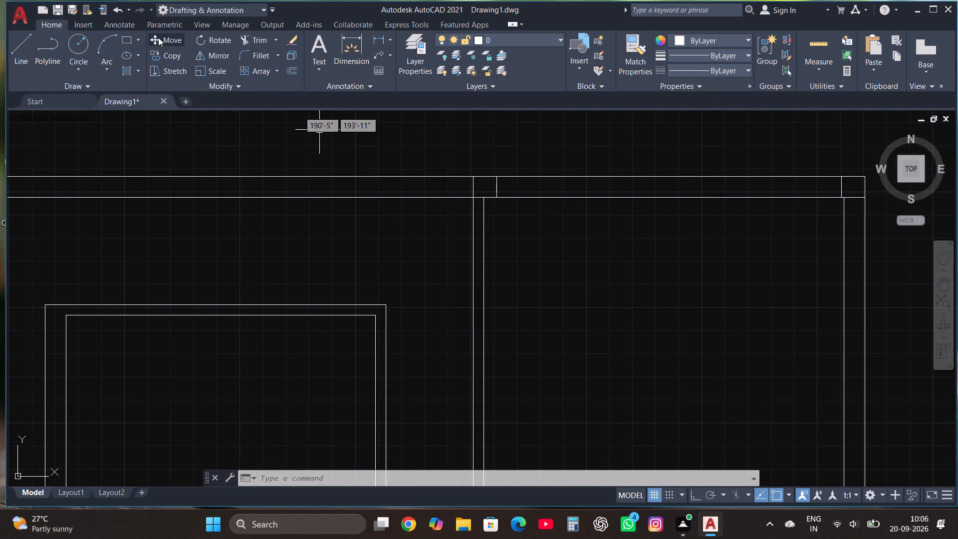
click(18, 46)
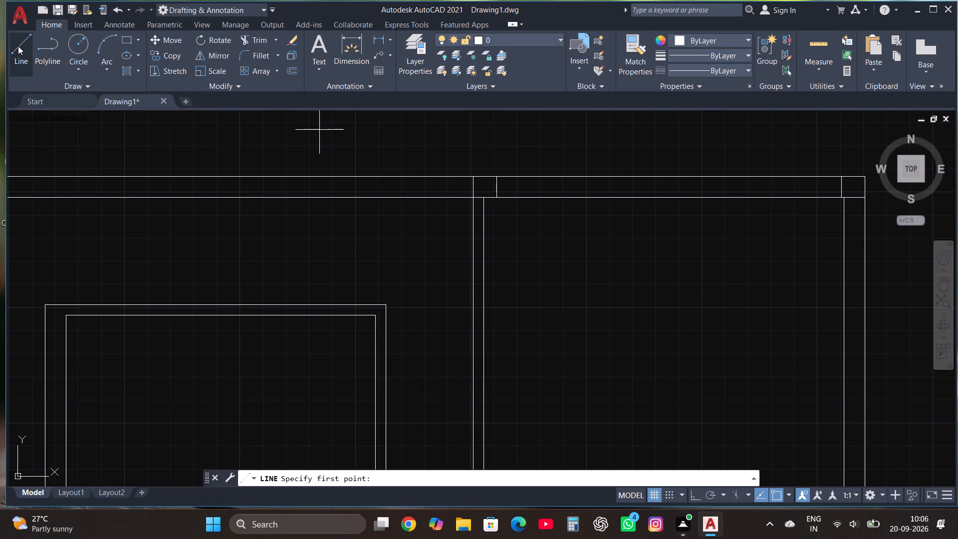
click(473, 198)
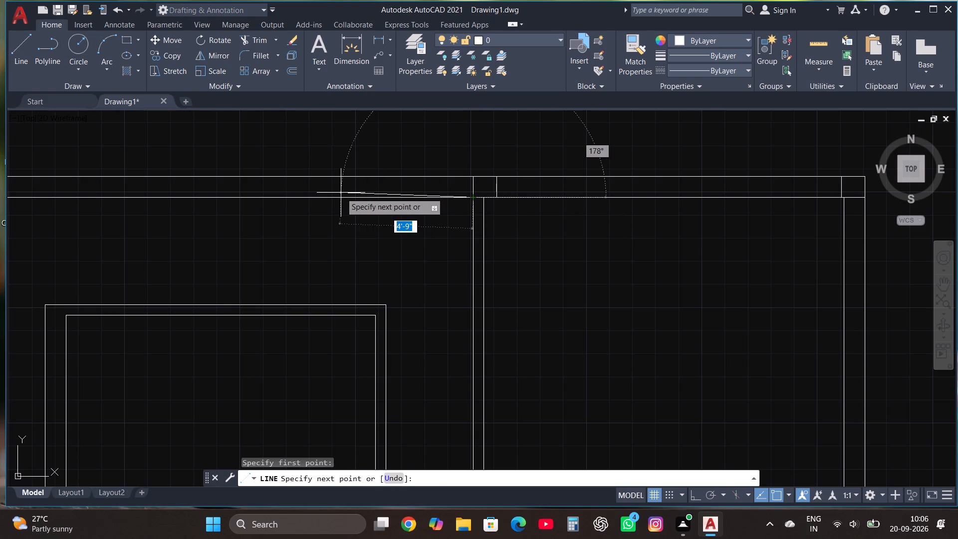
key(F9)
key(F8)
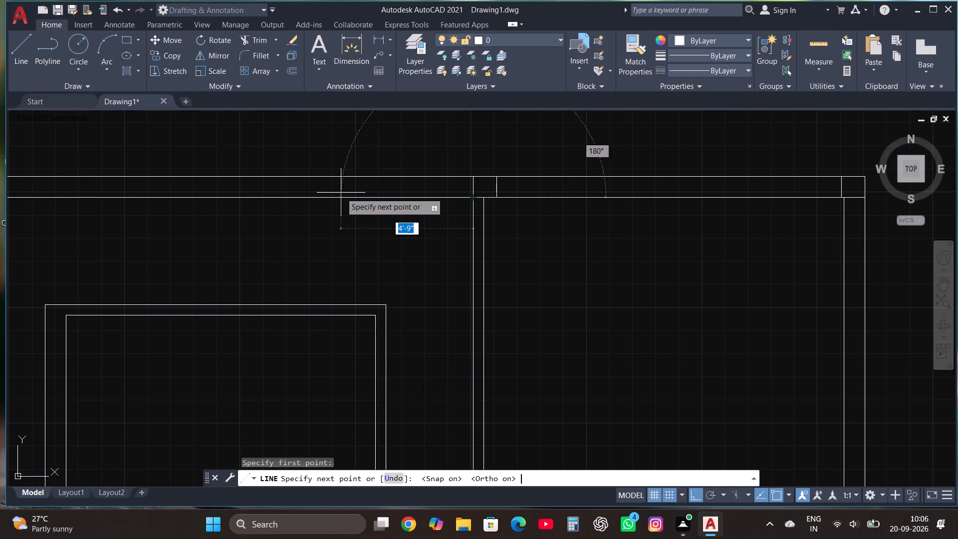
text(3'4")
key(Return)
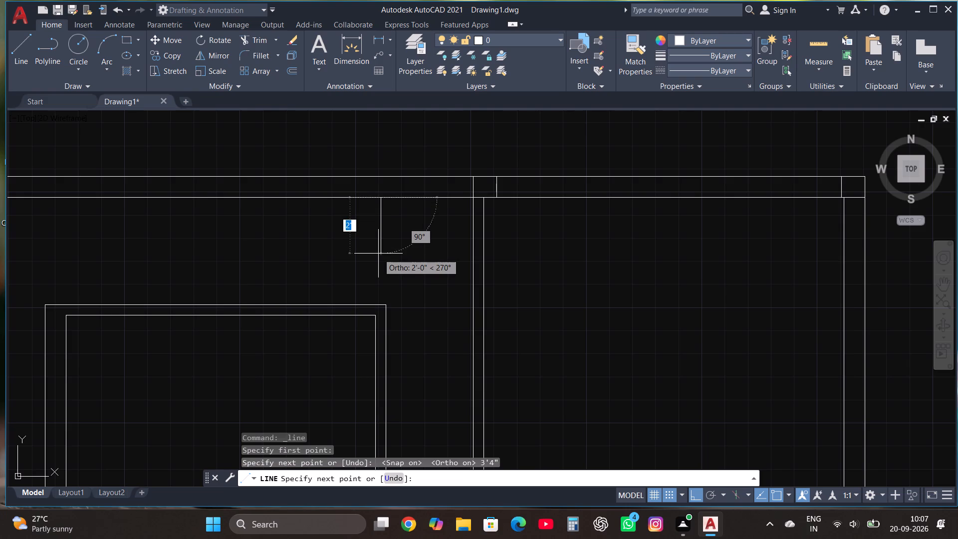
text(6')
key(Return)
scroll(460, 321, down, 1)
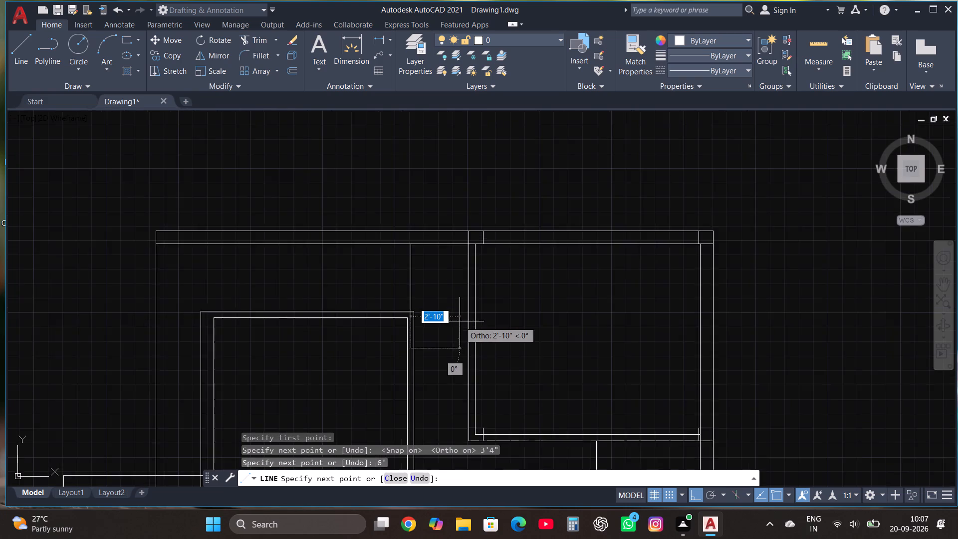
scroll(460, 321, down, 2)
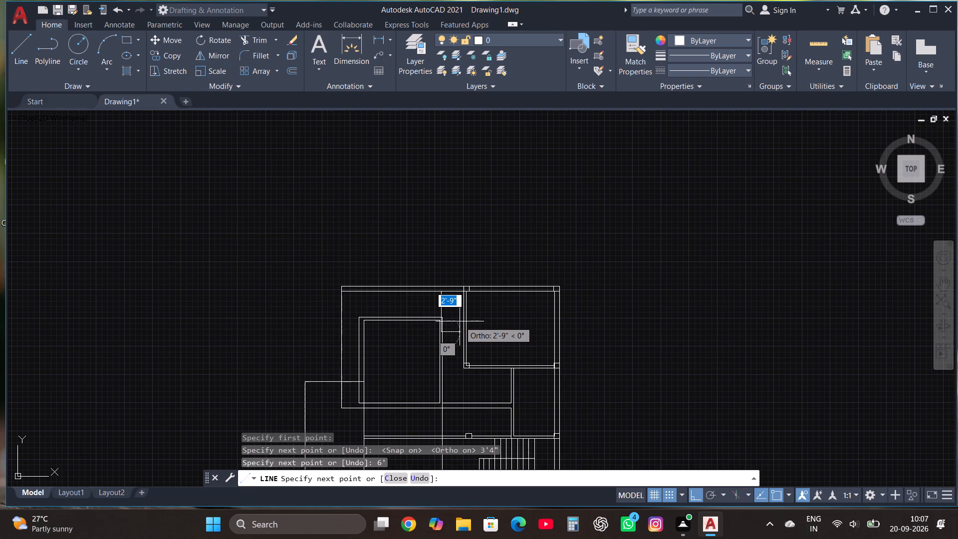
scroll(460, 336, up, 3)
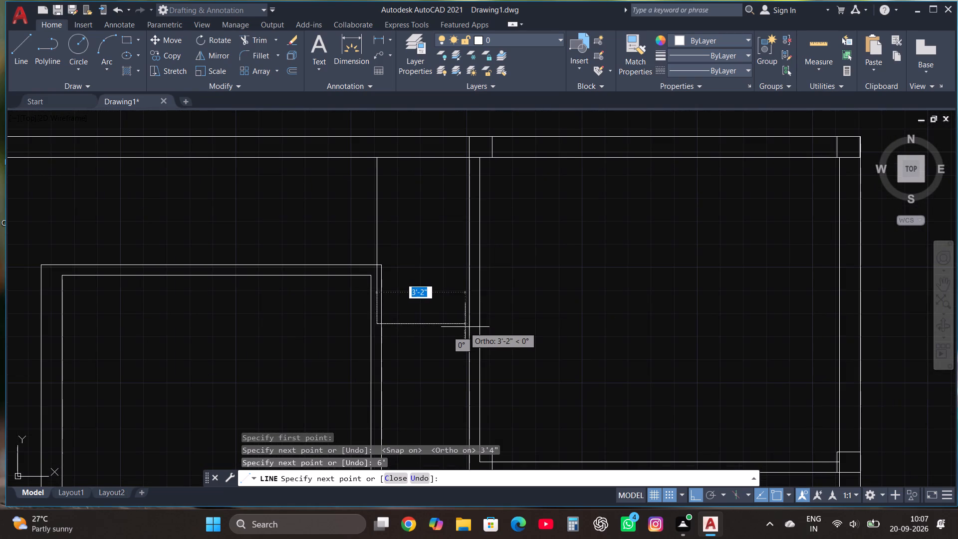
scroll(466, 327, up, 2)
click(487, 325)
key(Escape)
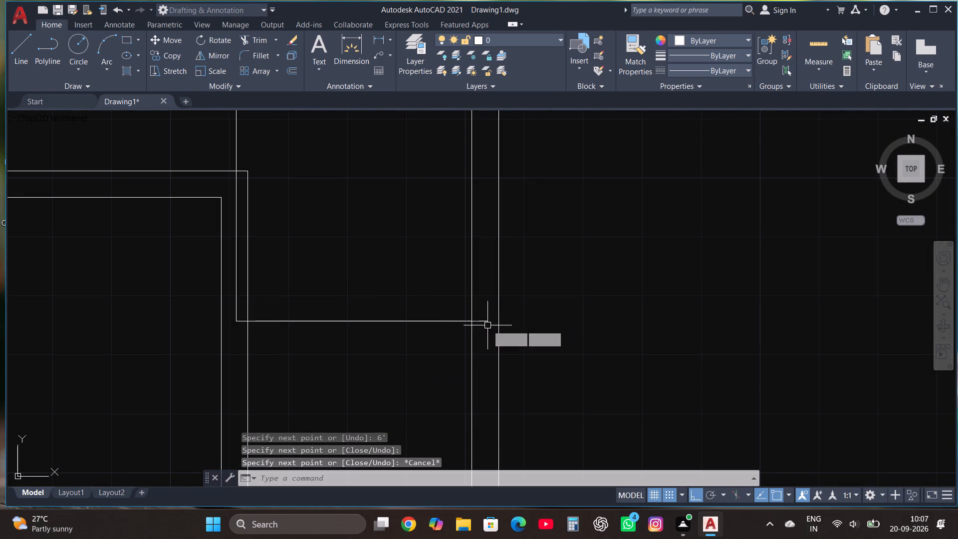
Trim the end of the new horizontal line that overruns the upper-right room's left wall.
click(254, 41)
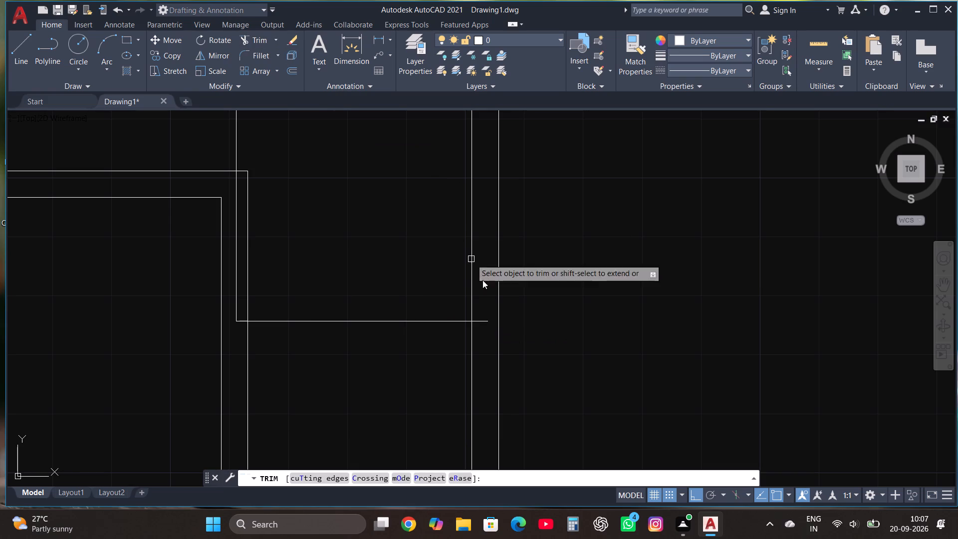
click(482, 321)
scroll(398, 259, down, 2)
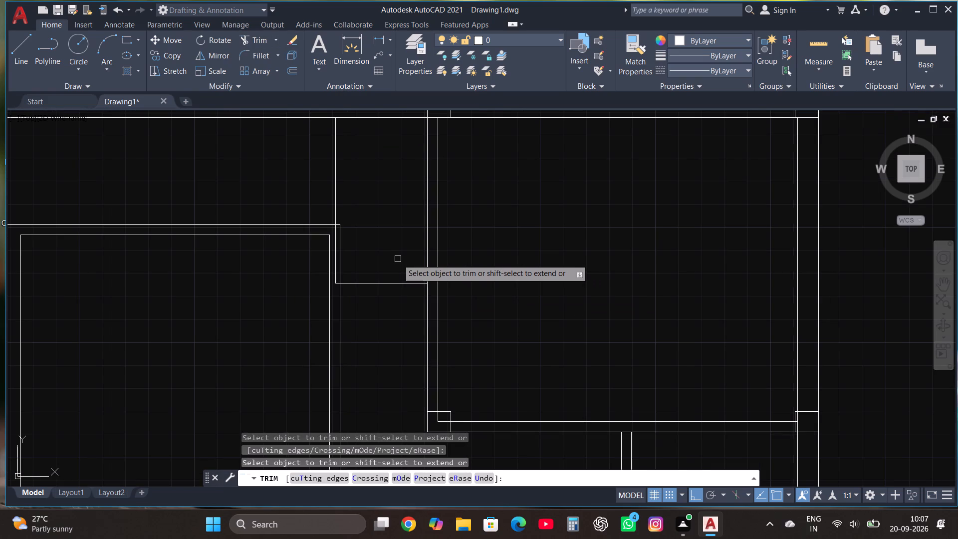
key(Escape)
scroll(398, 259, down, 2)
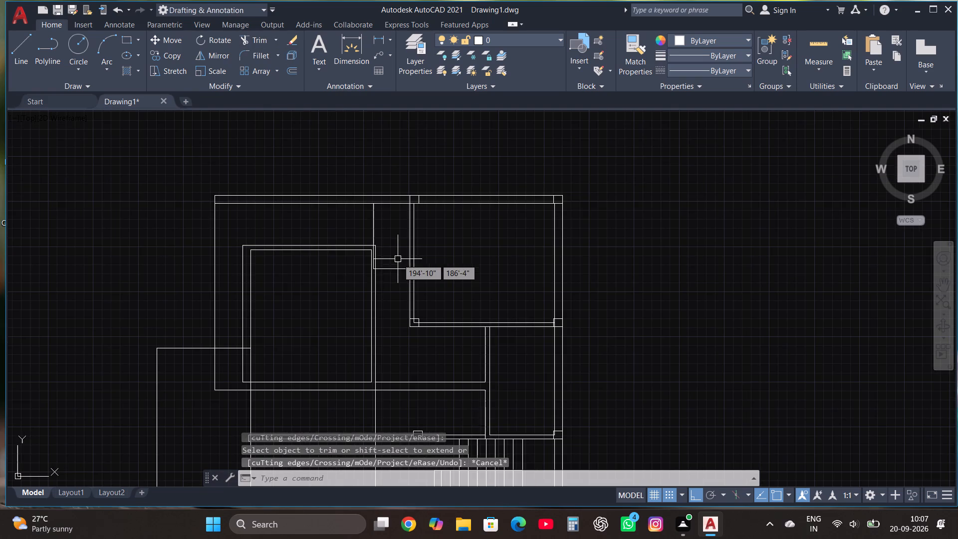
Draw a horizontal line below the left inner room's top wall, from its right inner wall face to beyond its left wall.
scroll(261, 321, up, 2)
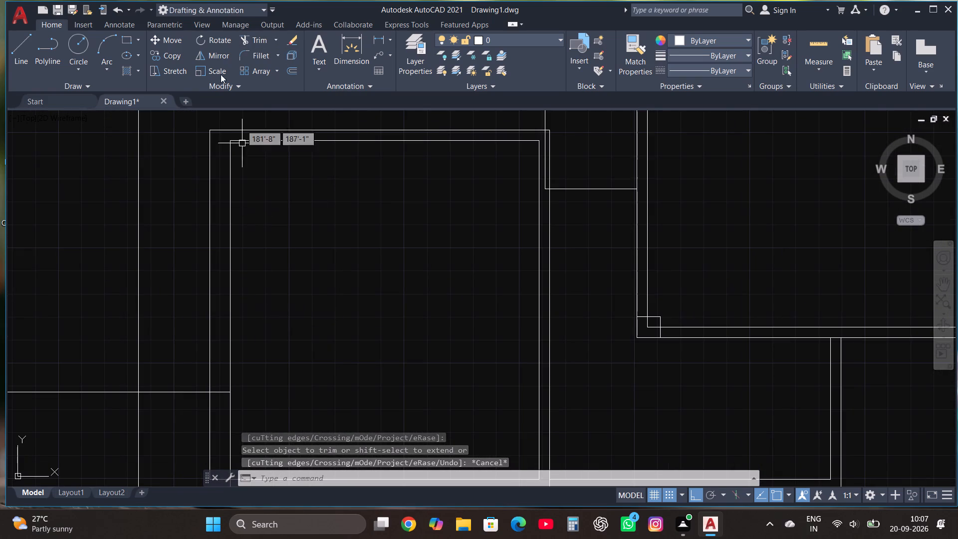
click(13, 51)
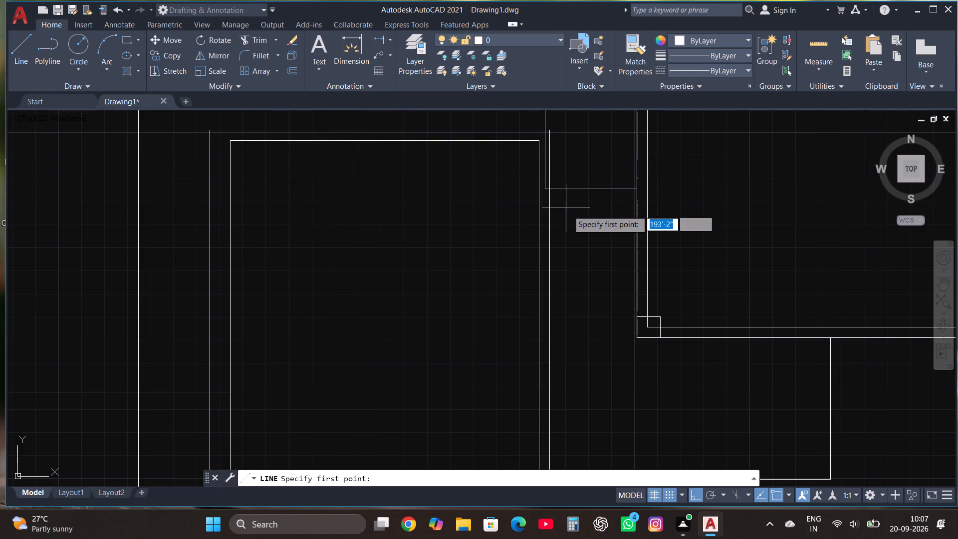
click(537, 217)
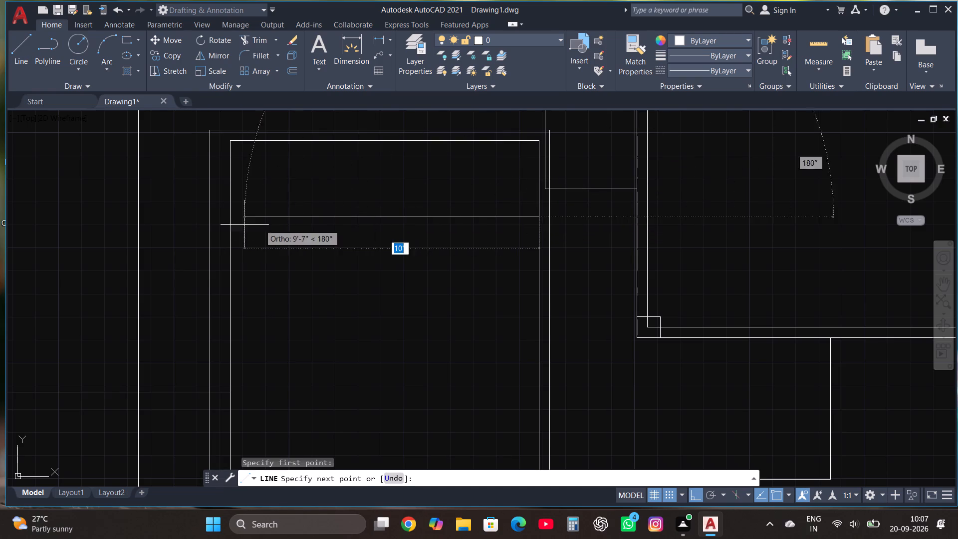
click(186, 232)
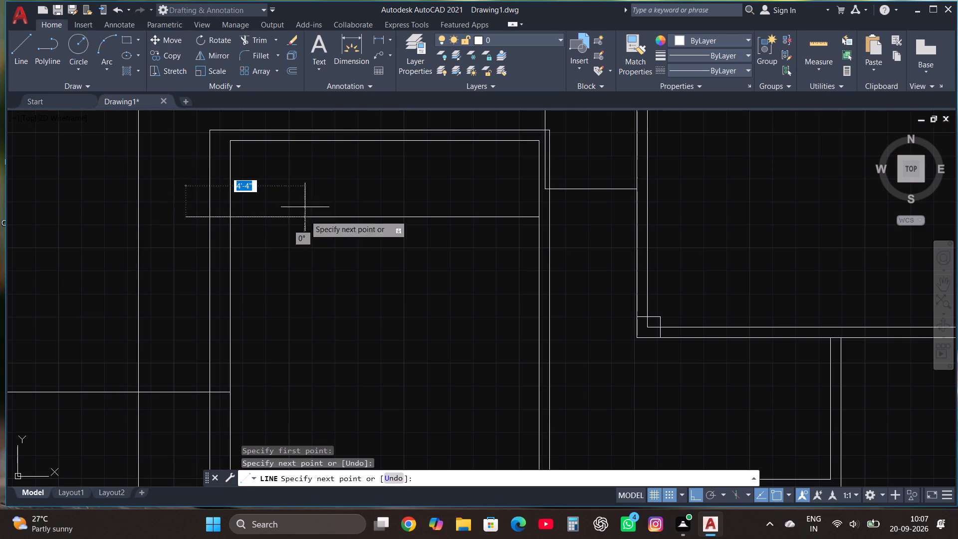
Trim the new line's overrun beyond the left wall and remove the left inner room's wall lines above the new line.
click(254, 42)
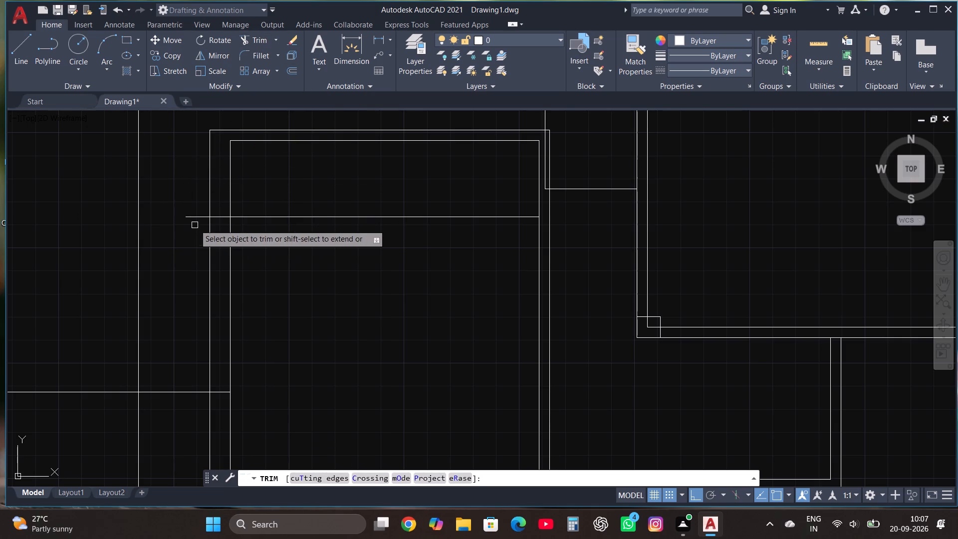
click(195, 216)
click(198, 181)
click(393, 179)
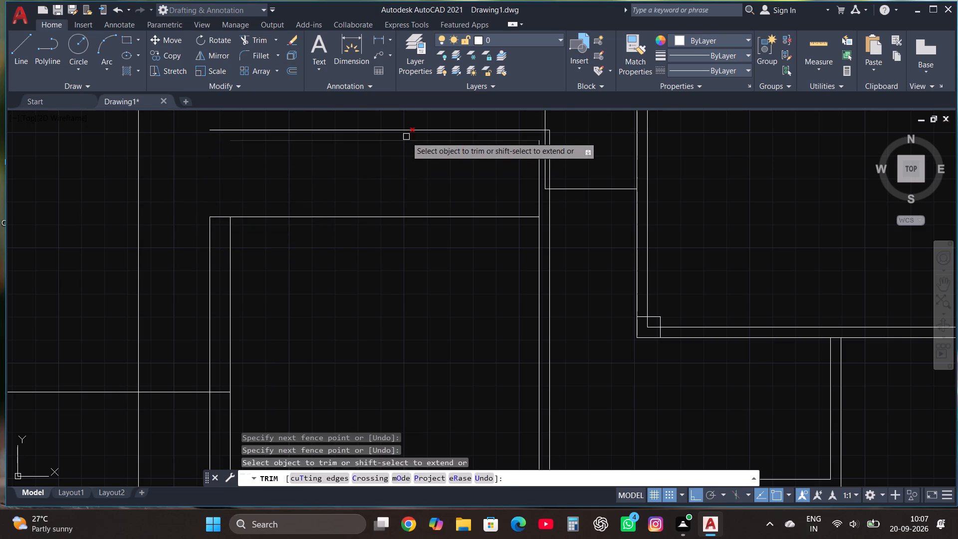
click(410, 126)
click(410, 141)
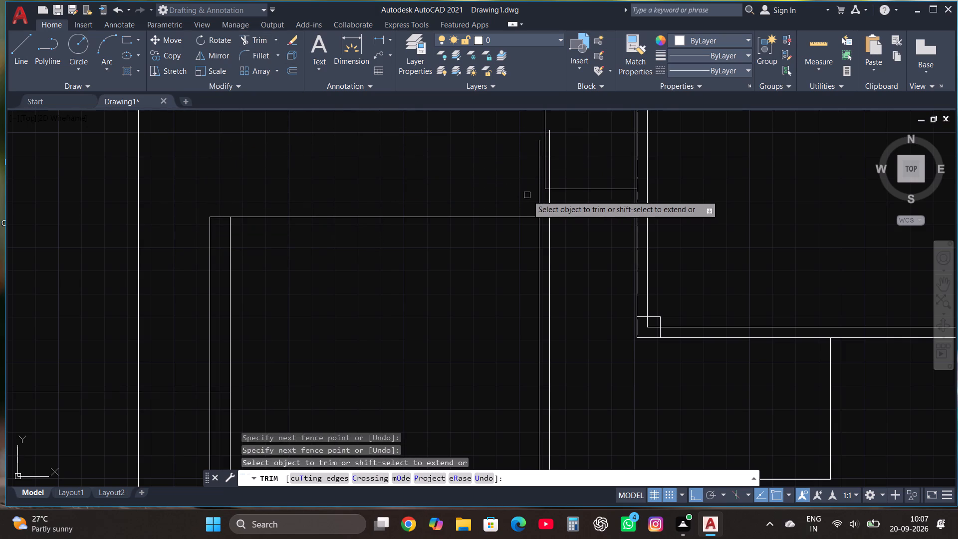
click(538, 195)
click(550, 159)
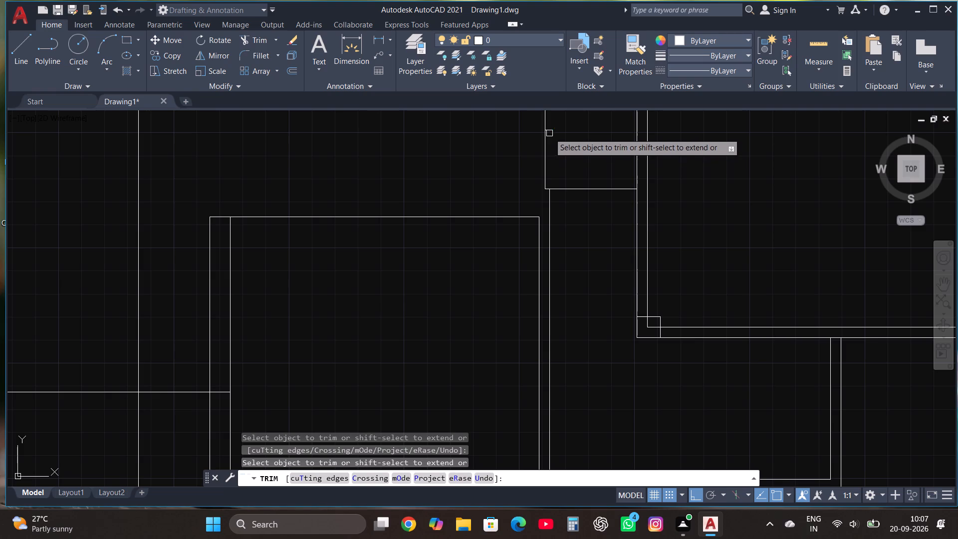
click(550, 130)
key(Escape)
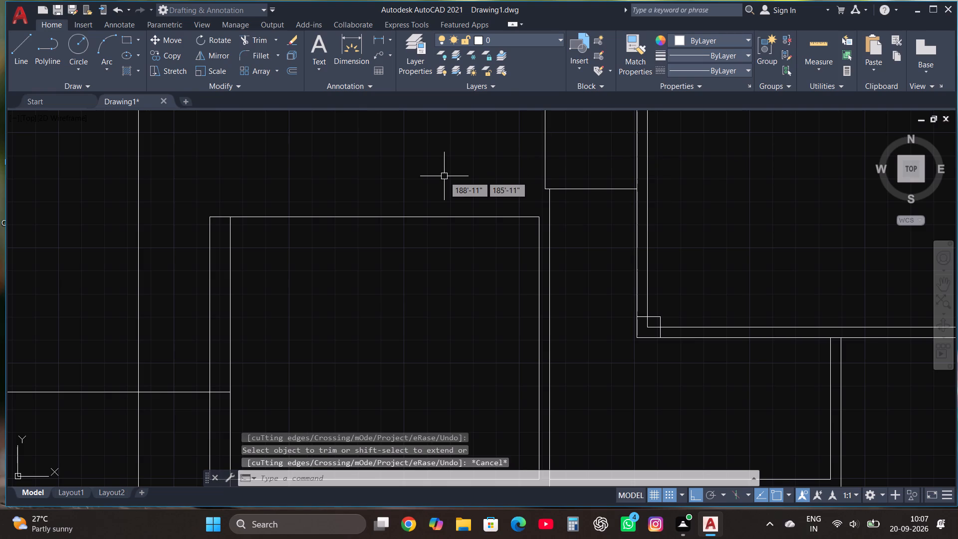
Offset the left inner room's new top line 4.5" upward.
click(410, 215)
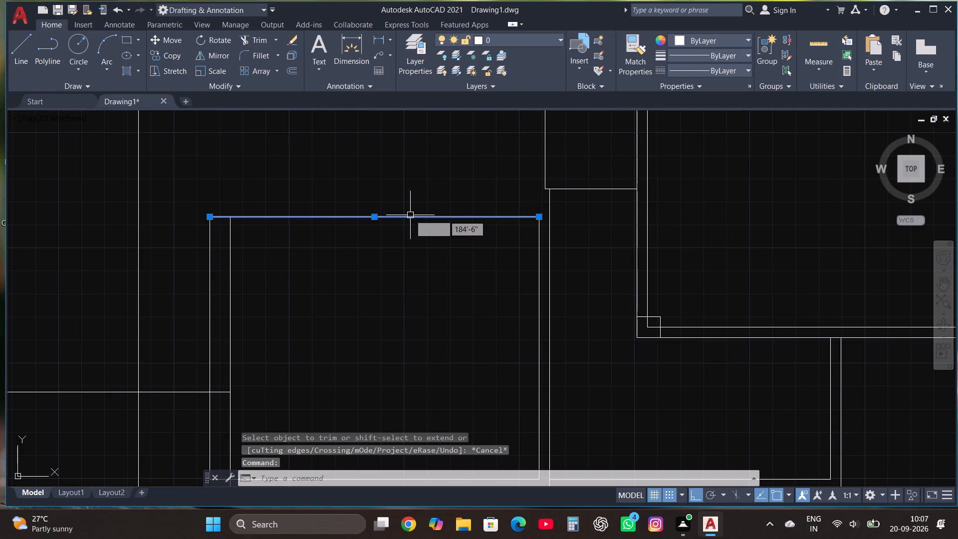
click(297, 70)
click(340, 215)
click(340, 203)
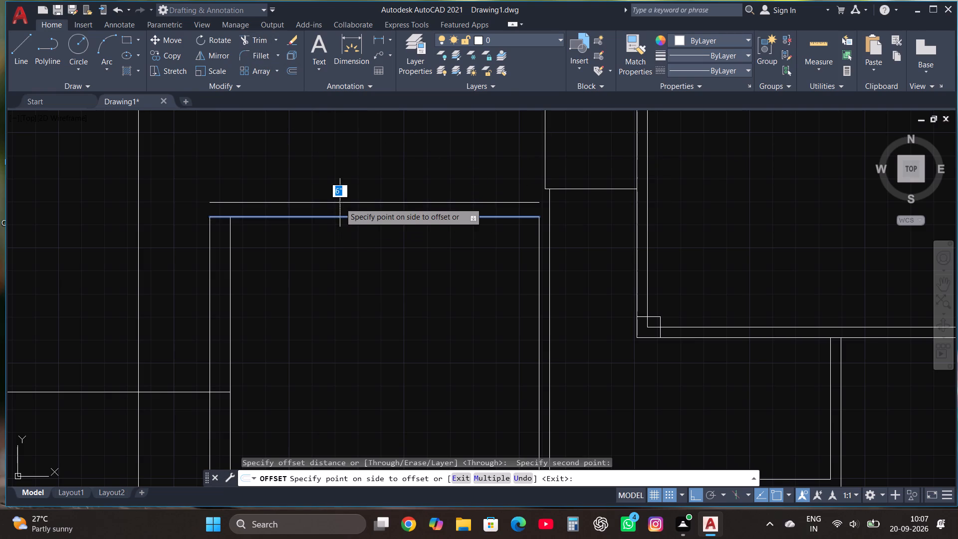
text(4.5")
key(Return)
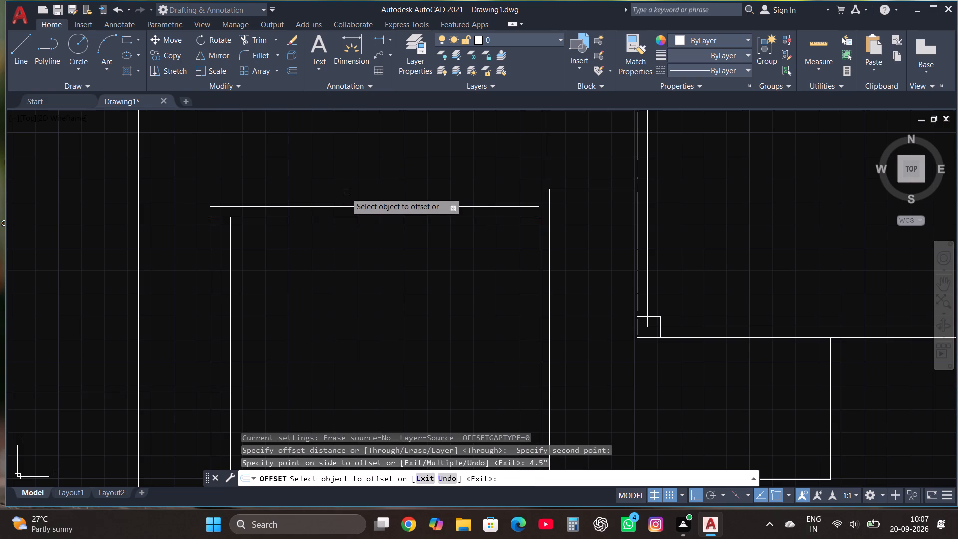
key(Escape)
click(258, 33)
key(Escape)
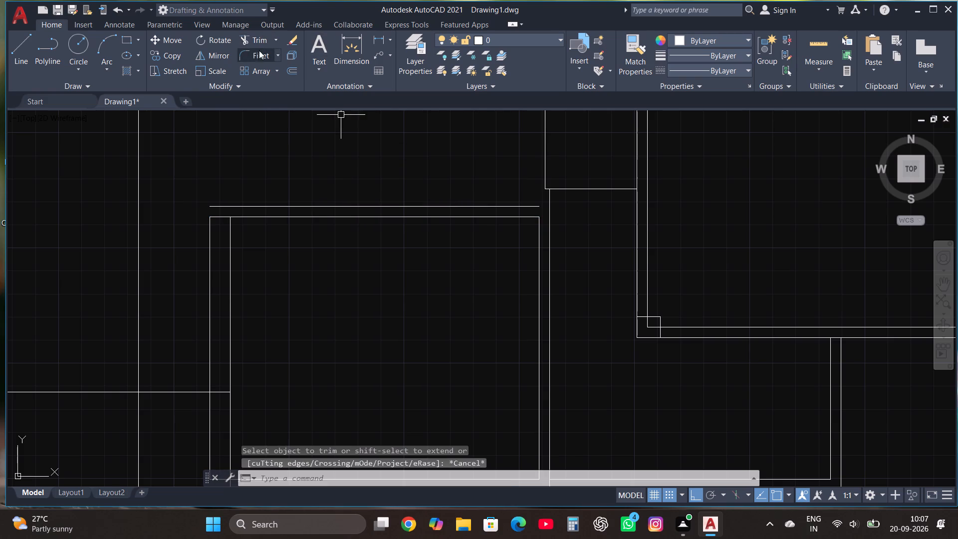
Fillet the offset top line with the left inner room's left and right outer wall lines to close both upper corners.
click(257, 55)
click(208, 271)
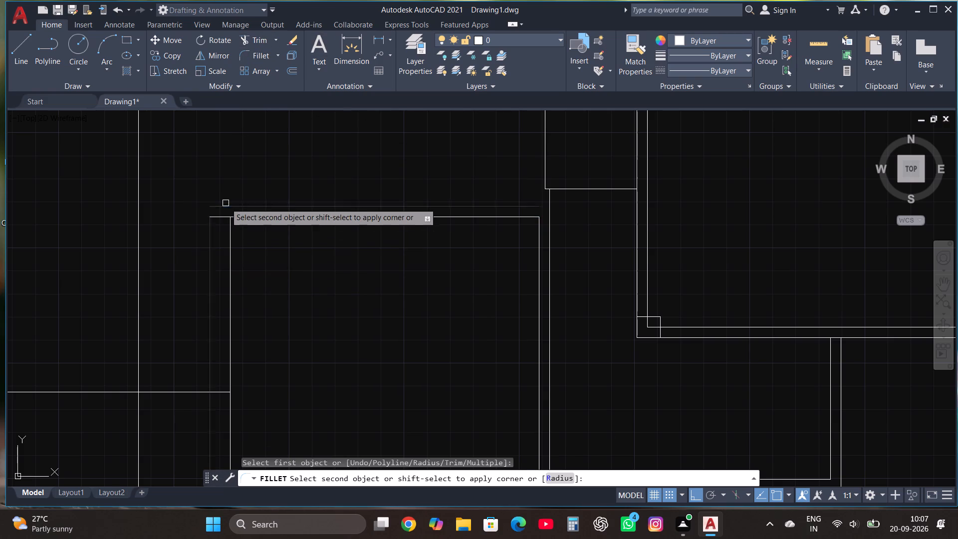
click(231, 210)
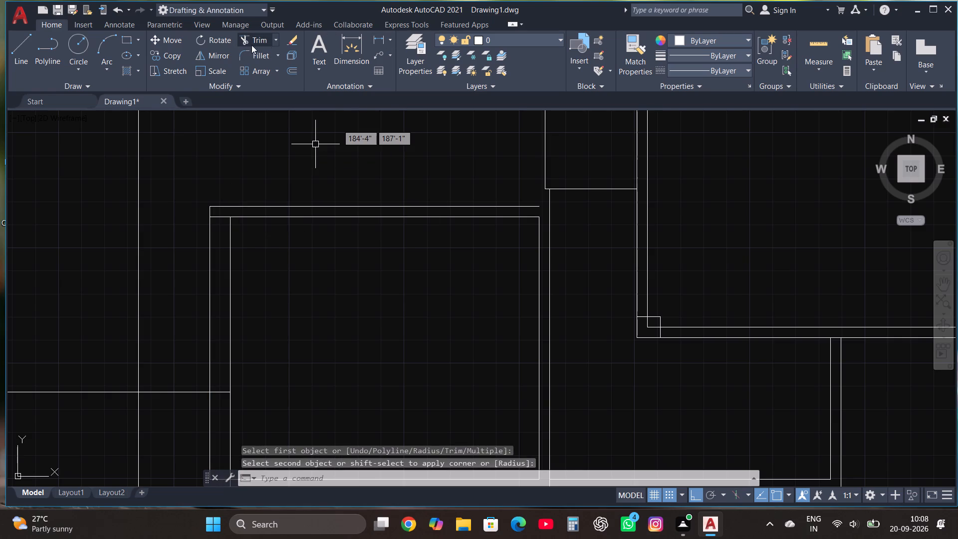
click(250, 54)
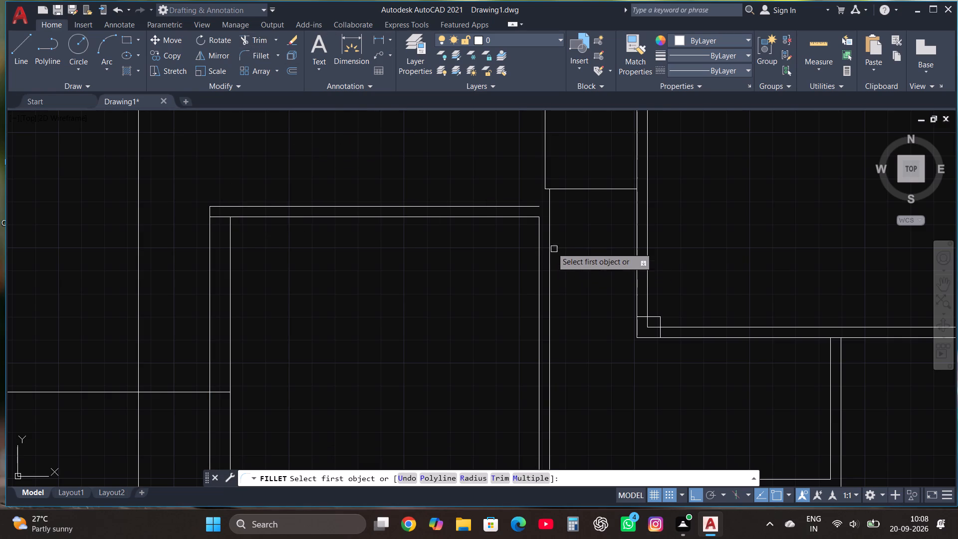
click(547, 245)
click(529, 207)
key(Escape)
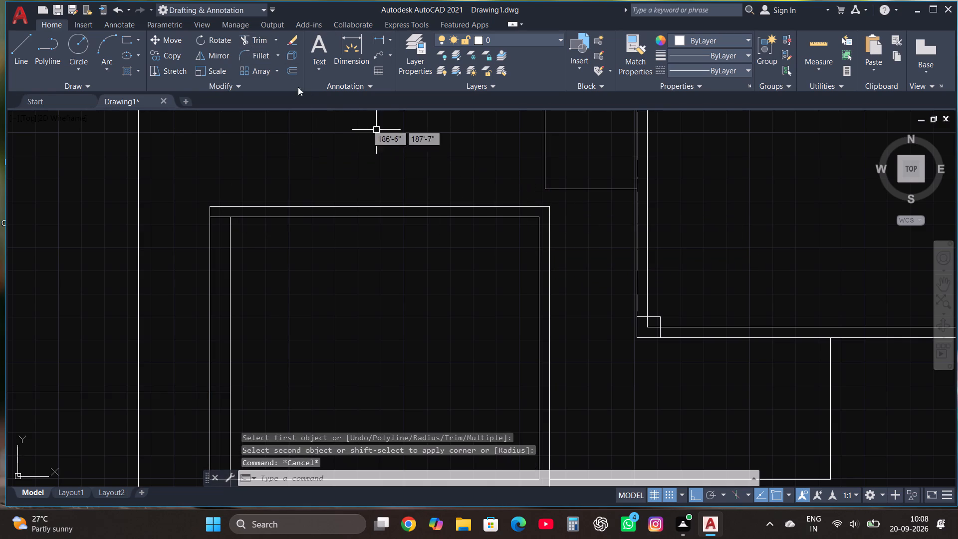
Trim the inner top line's stub between the two left wall lines at the left inner room's upper-left corner.
click(266, 42)
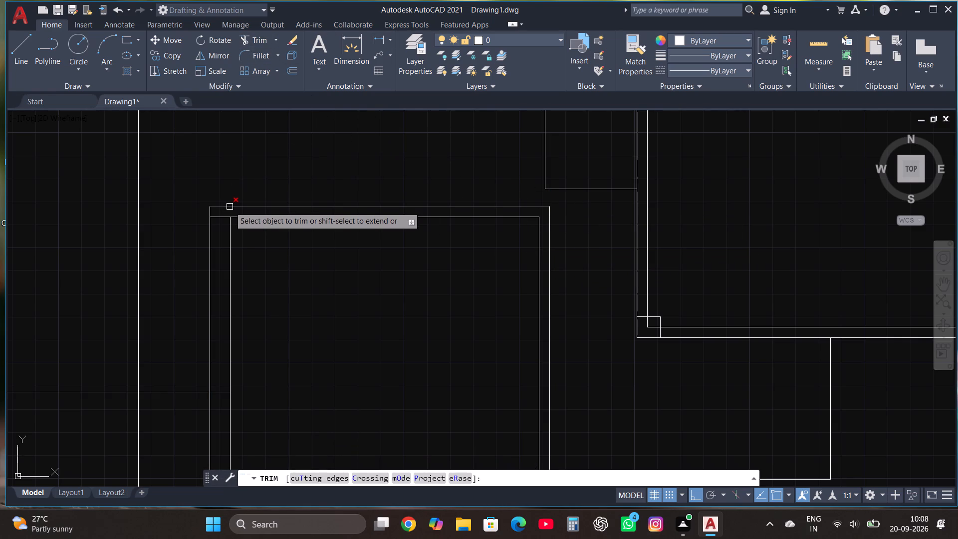
click(225, 216)
key(Escape)
Trim the left inner room's outer left wall line below the crossing horizontal line, and the bottom line's stub at the lower-left corner.
scroll(305, 155, down, 2)
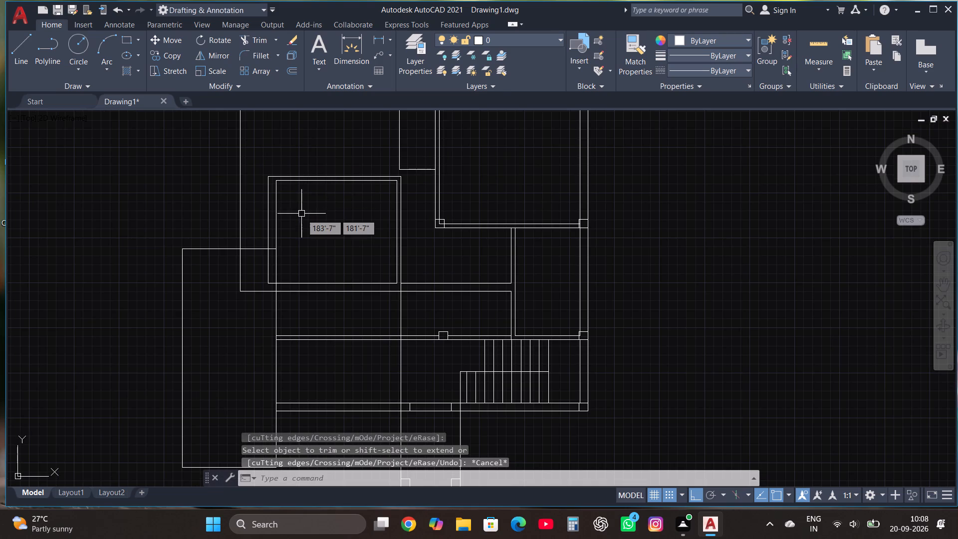
scroll(292, 251, up, 2)
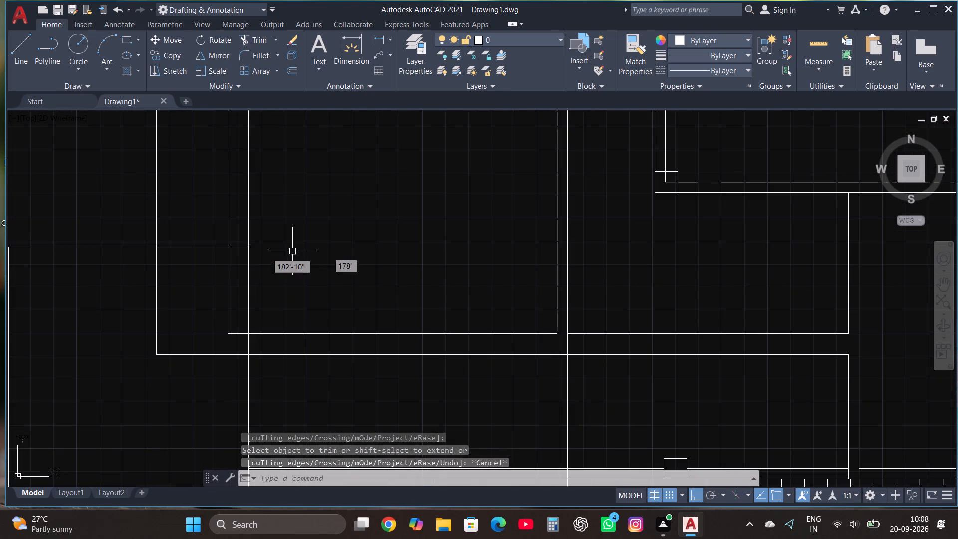
scroll(302, 257, down, 2)
scroll(302, 257, up, 2)
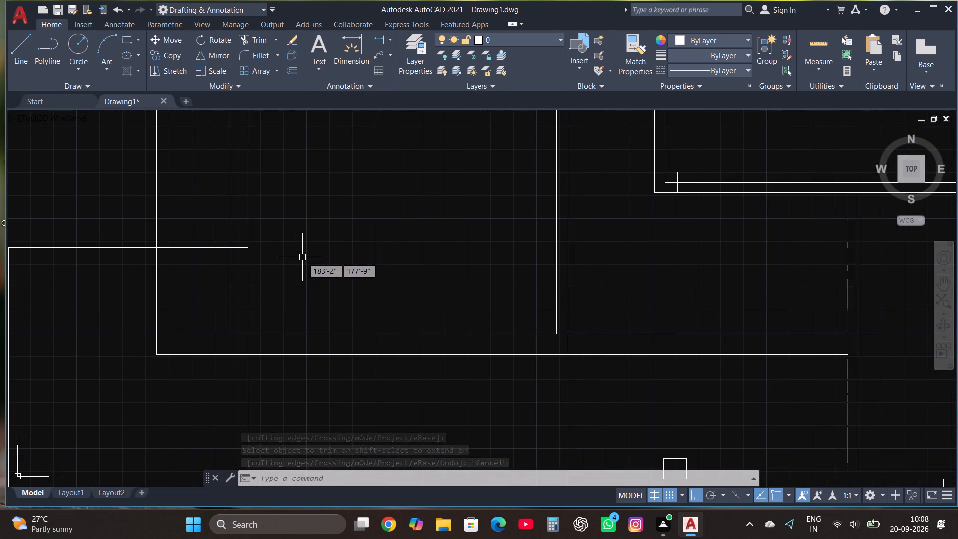
click(249, 42)
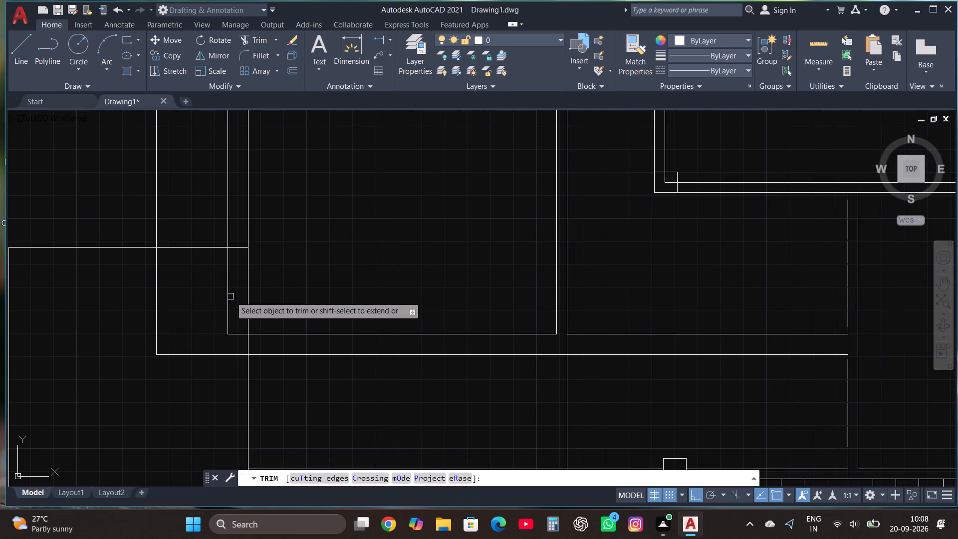
click(231, 296)
click(224, 312)
click(237, 335)
key(Escape)
Offset the small upper room's left line 4.5" to the left and its bottom line 4.5" downward.
scroll(237, 335, down, 3)
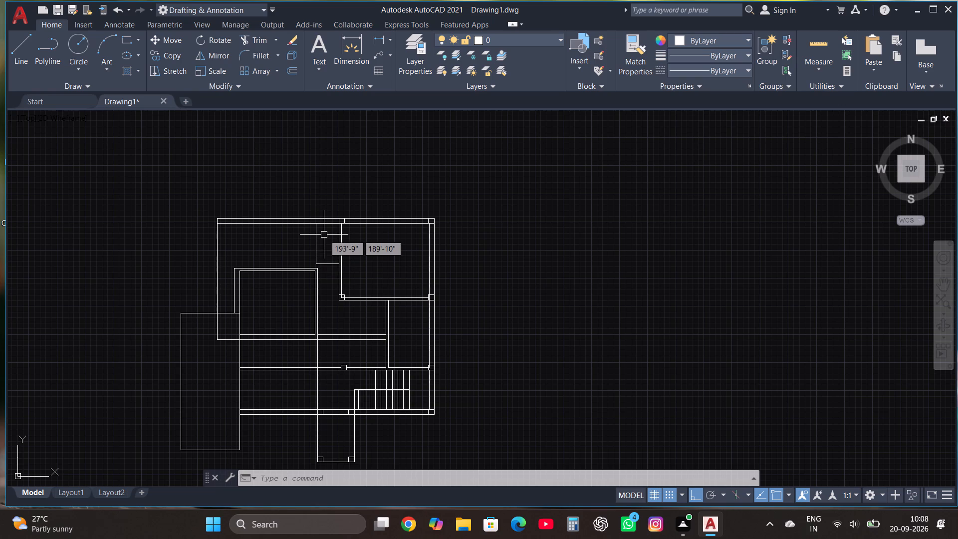
scroll(324, 235, up, 3)
drag(304, 316, 300, 304)
click(268, 271)
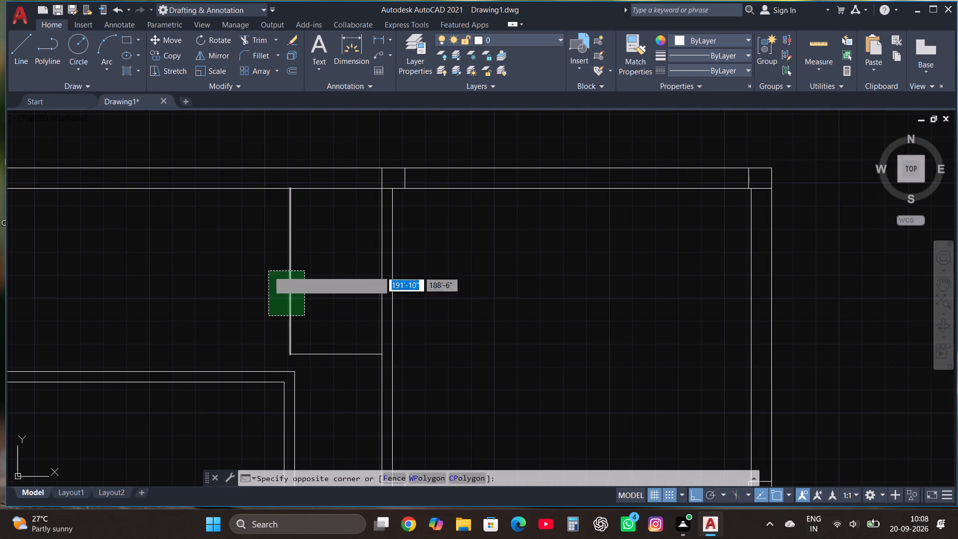
click(292, 71)
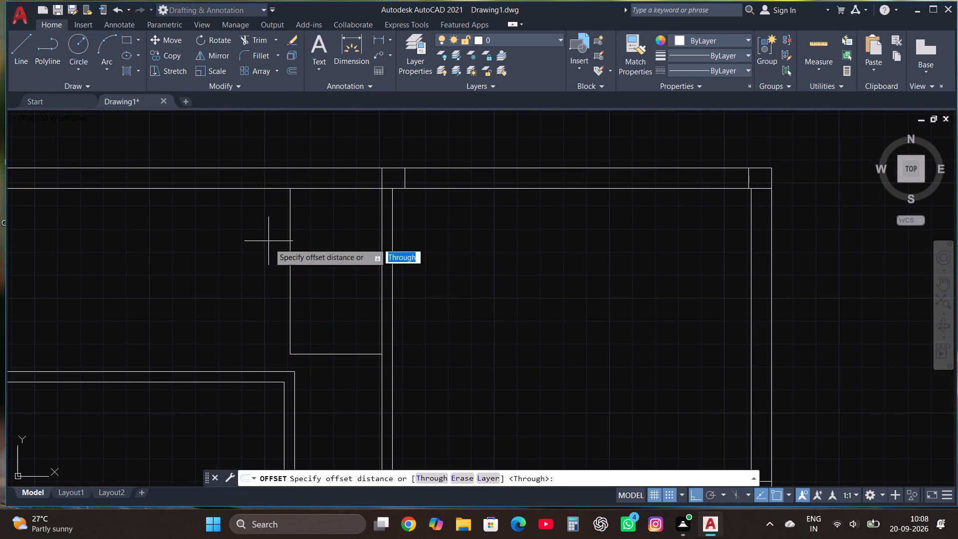
click(289, 279)
click(283, 276)
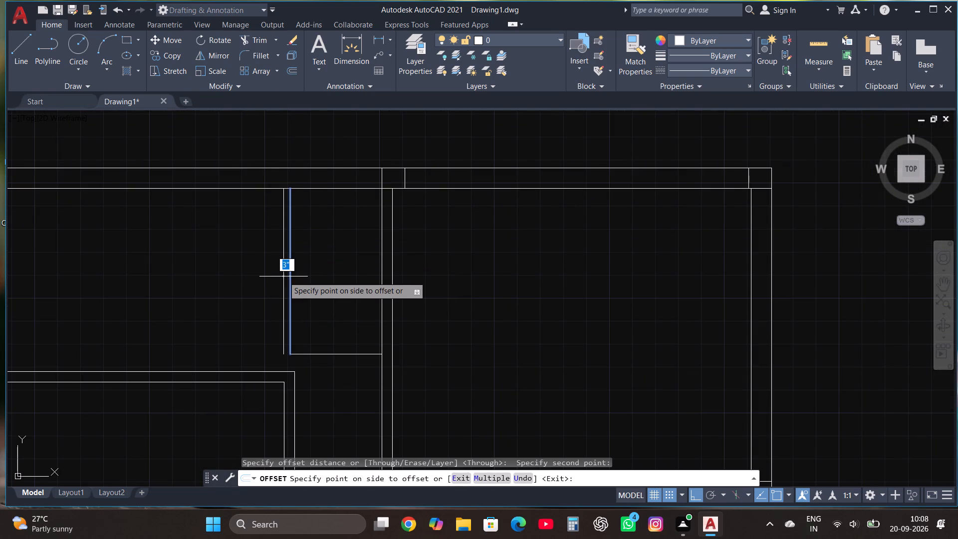
text(4.5")
key(Return)
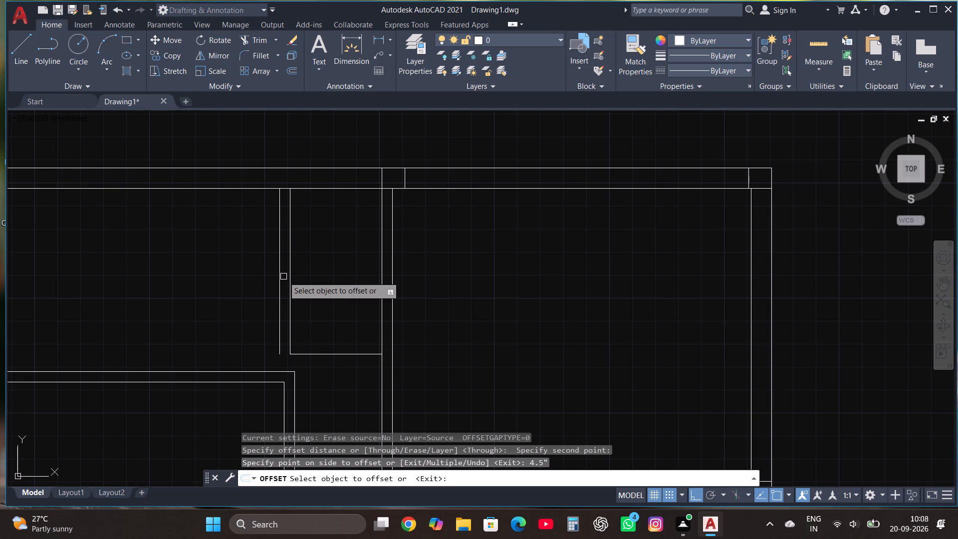
click(328, 355)
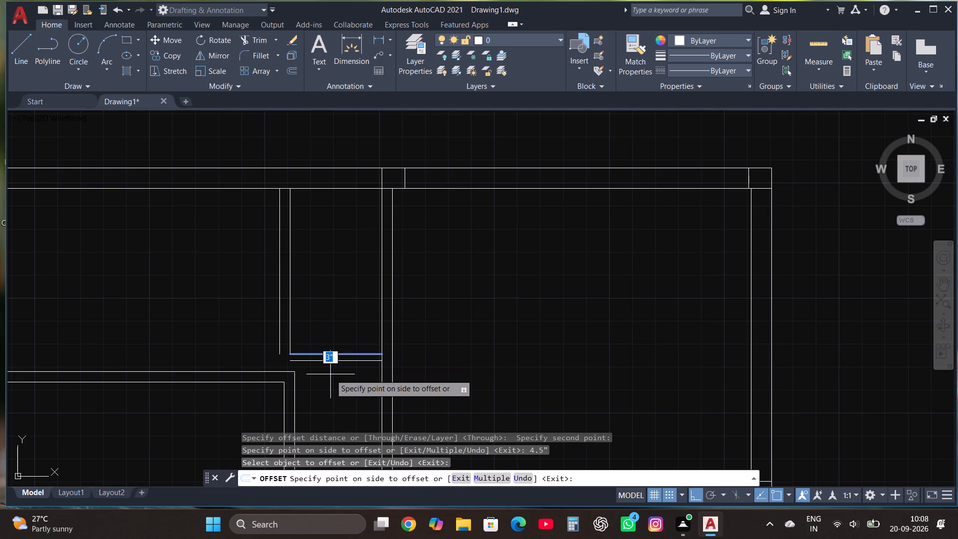
text(4.5")
key(Return)
key(Escape)
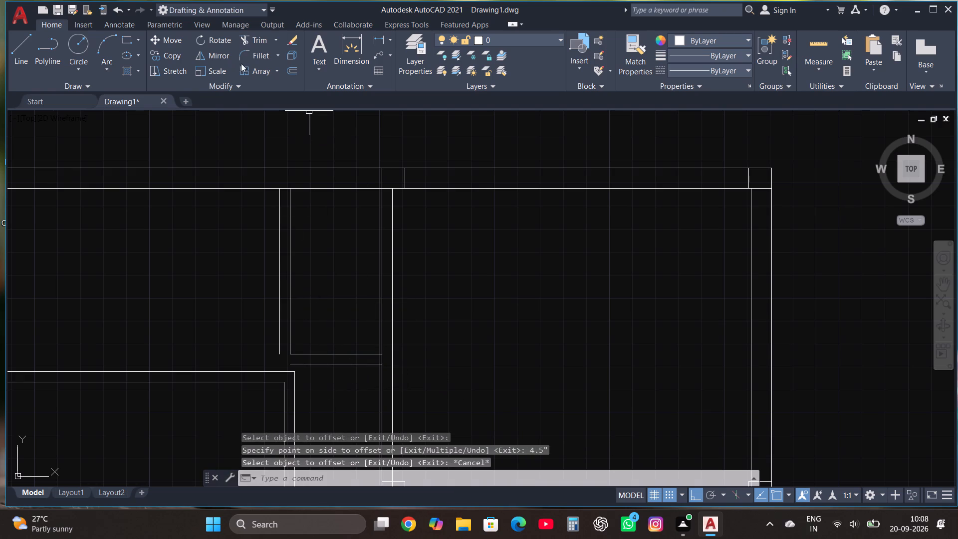
Fillet the small upper room's two offset lines to close its outer lower-left corner.
click(252, 58)
click(277, 261)
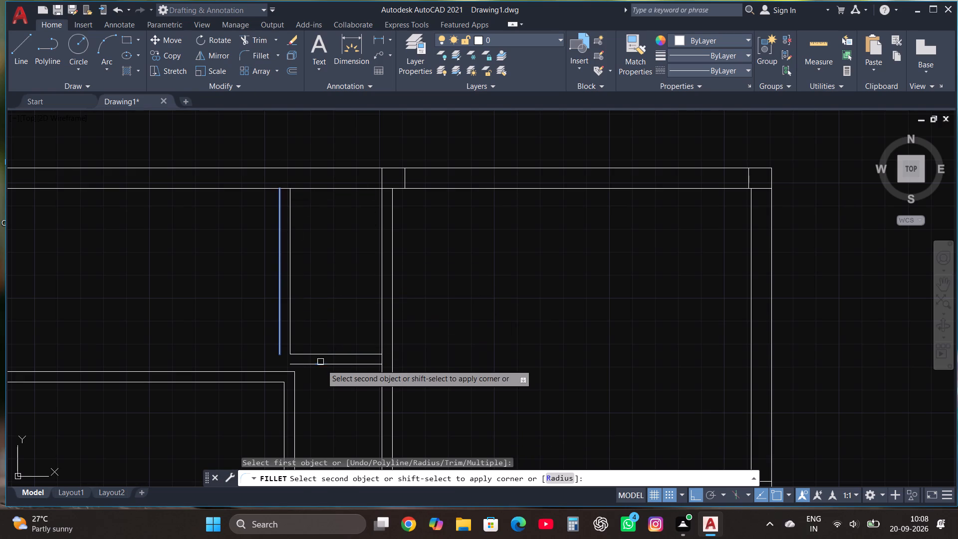
click(326, 365)
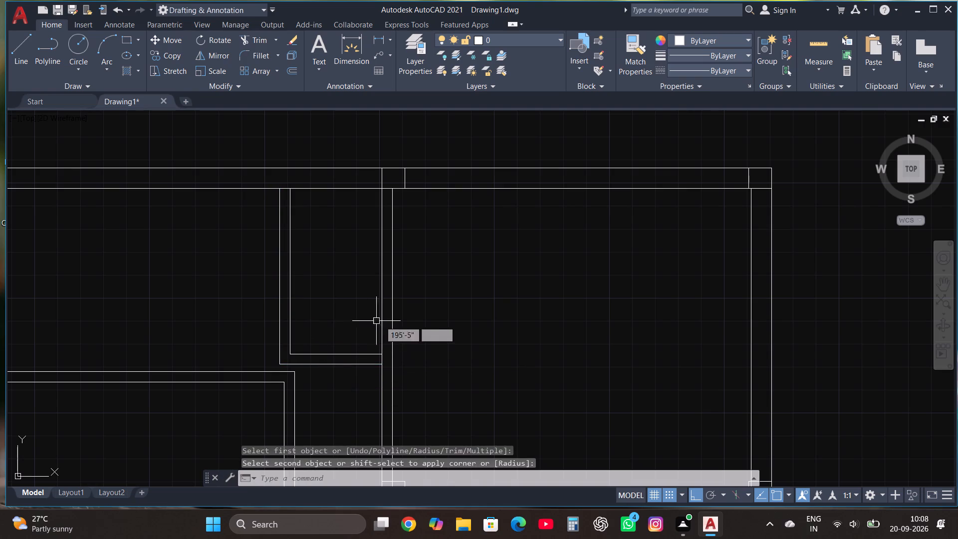
Draw a room outline from the small upper room's outer top-left corner: 2'6" left, 4'4" down, 4'10" left and 4'4" up.
scroll(412, 319, down, 2)
scroll(329, 314, up, 2)
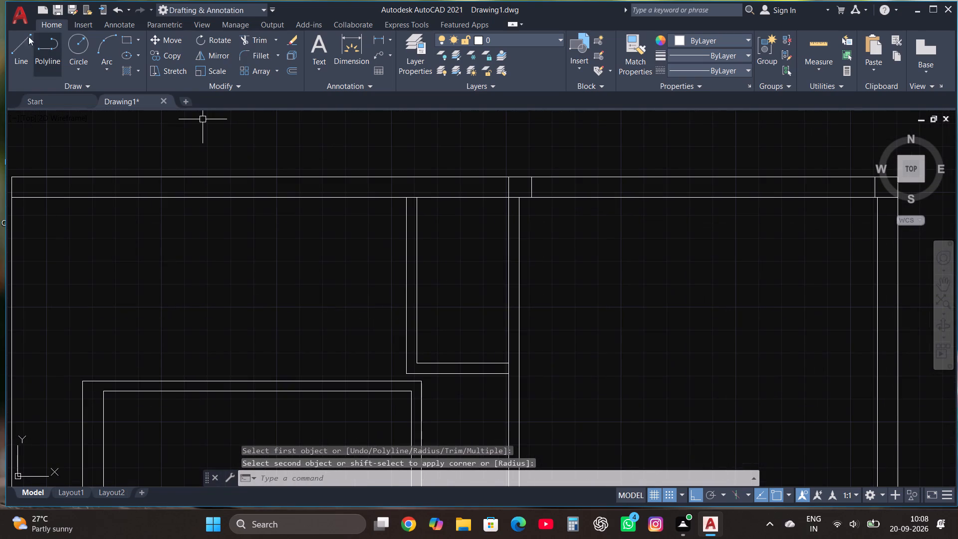
click(21, 49)
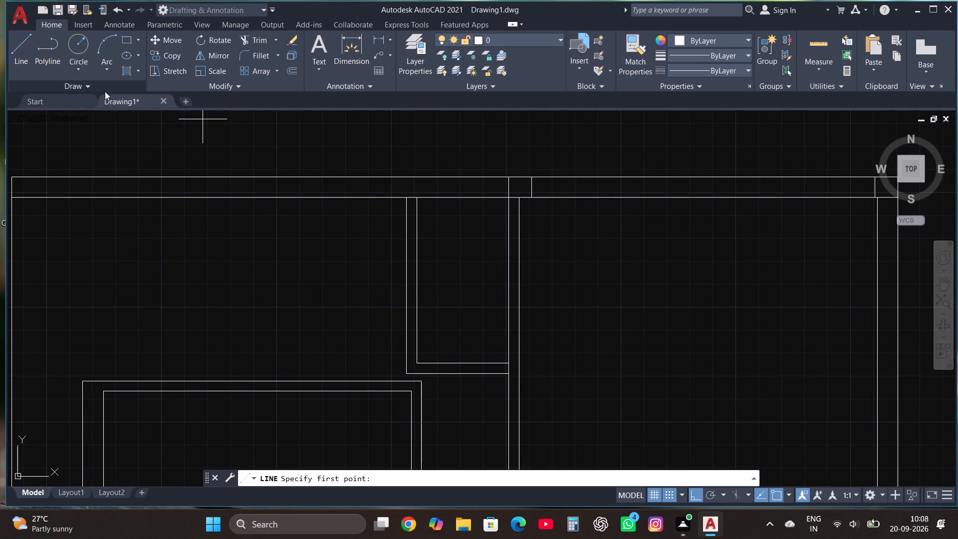
click(408, 197)
text(2'6")
key(Return)
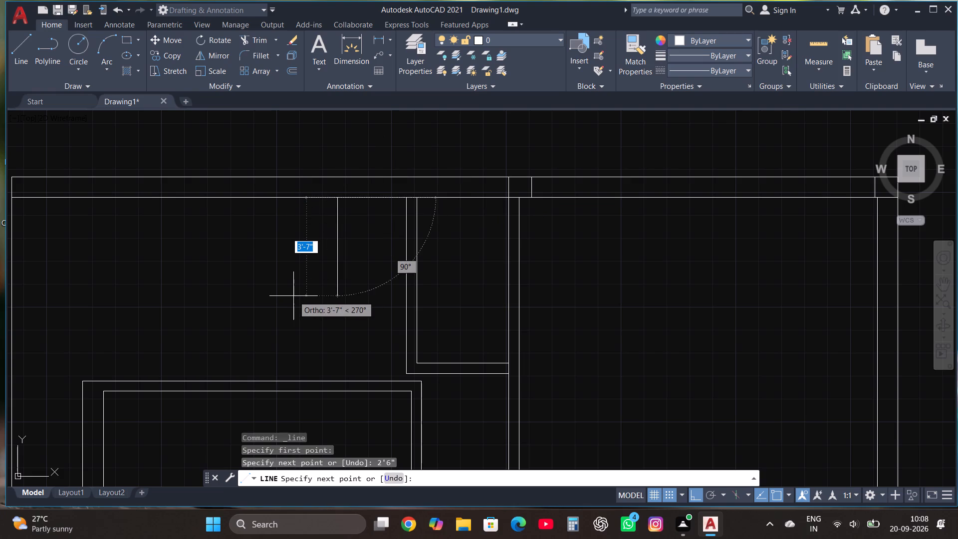
text(4'4")
key(Return)
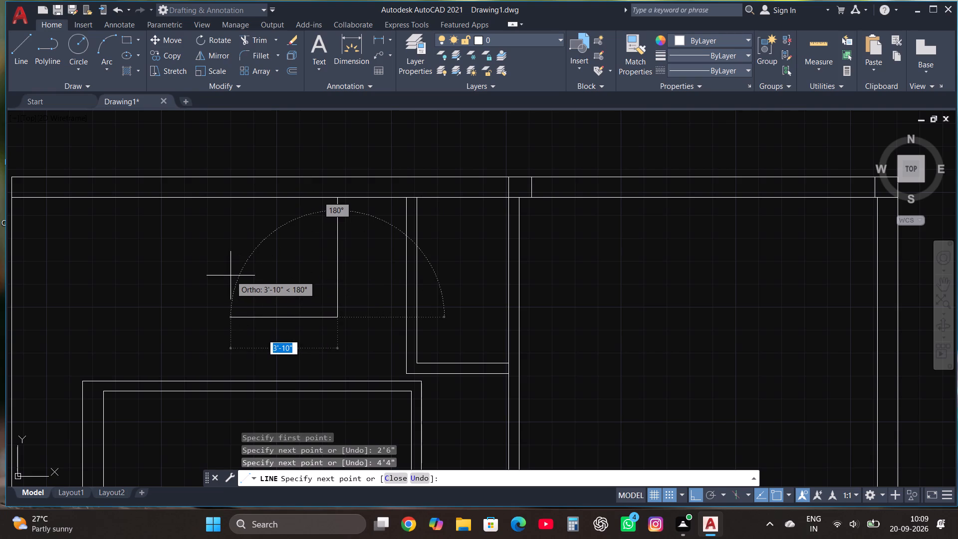
text(4'10")
key(Return)
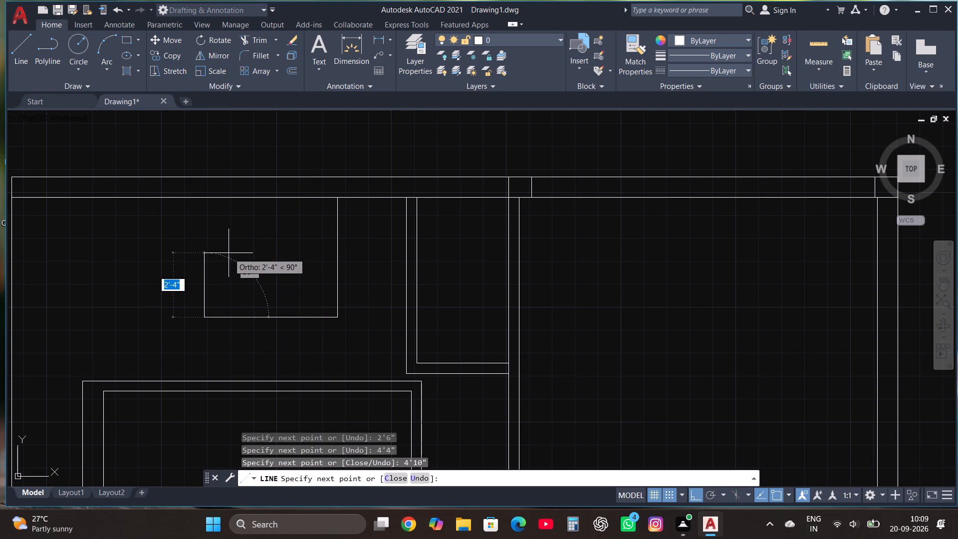
text(4'40')
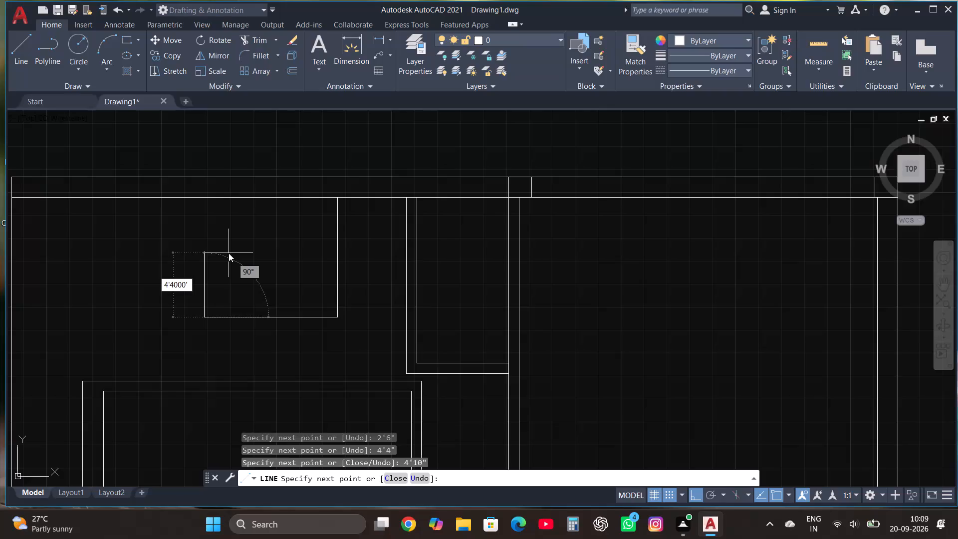
key(BackSpace)
key(BackSpace)
key(BackSpace)
key(BackSpace)
key(shift+quotedbl)
key(Return)
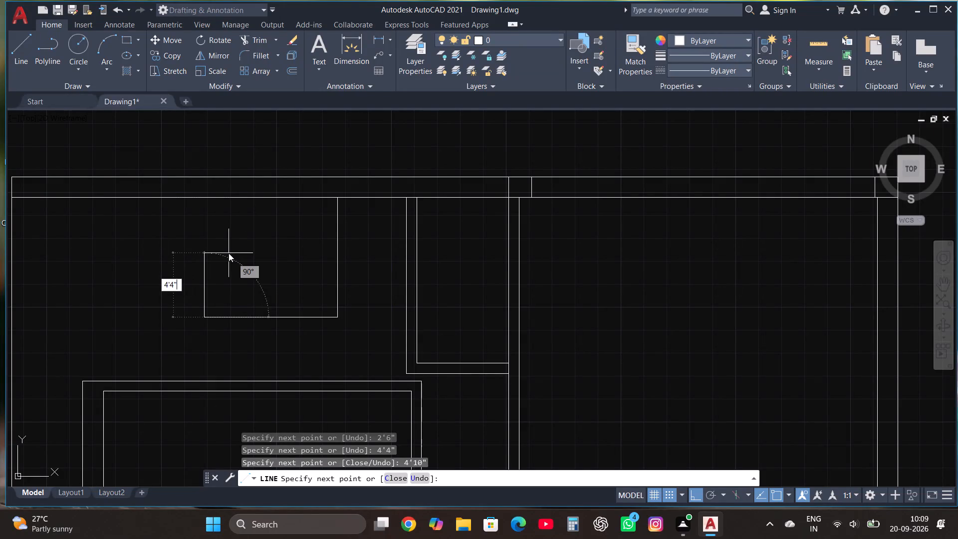
click(229, 253)
key(Escape)
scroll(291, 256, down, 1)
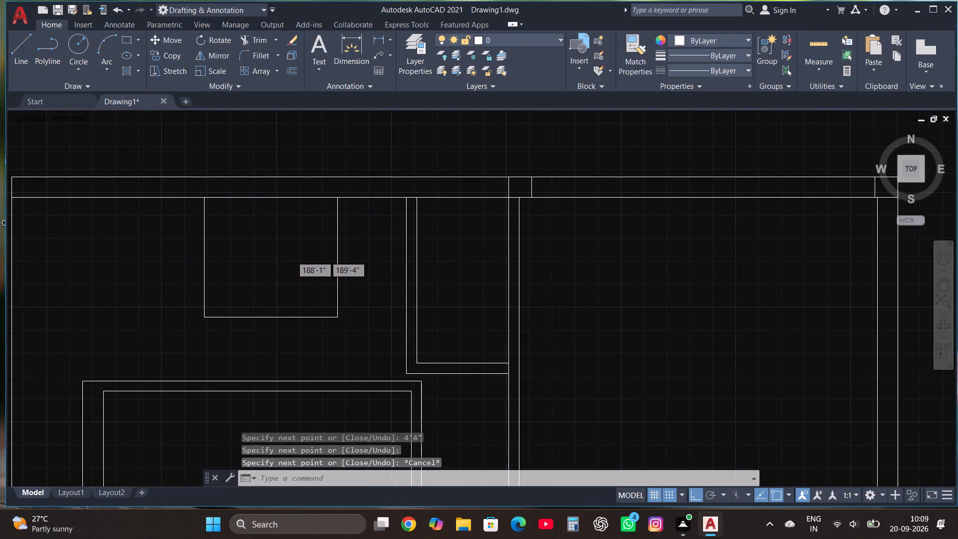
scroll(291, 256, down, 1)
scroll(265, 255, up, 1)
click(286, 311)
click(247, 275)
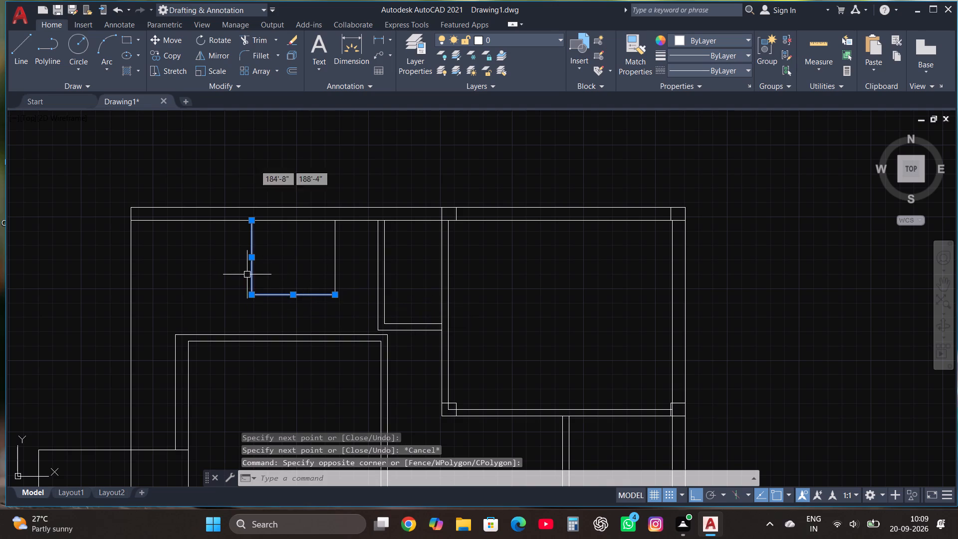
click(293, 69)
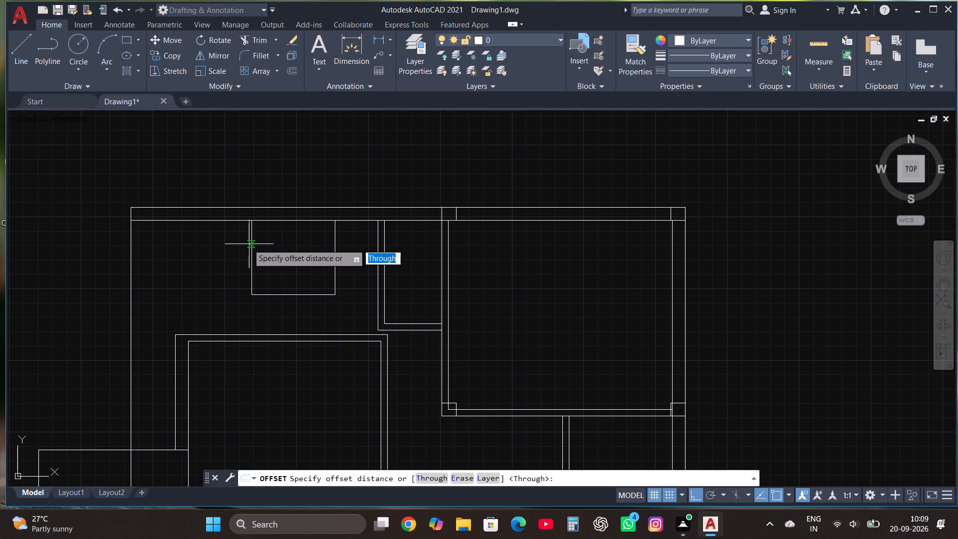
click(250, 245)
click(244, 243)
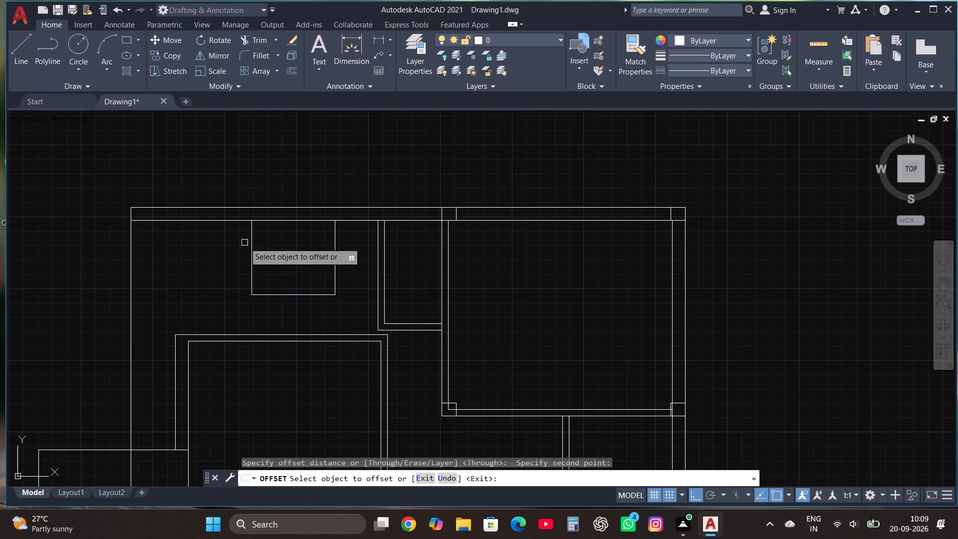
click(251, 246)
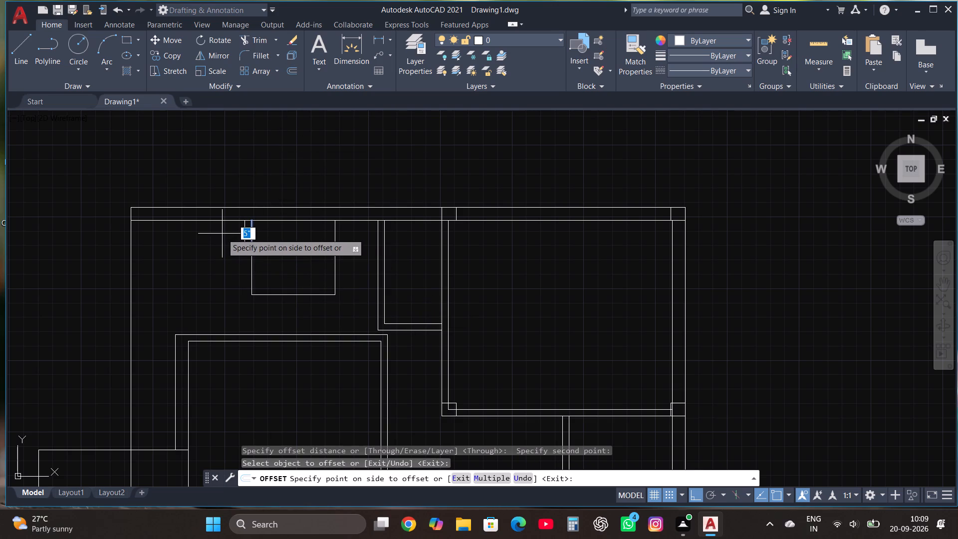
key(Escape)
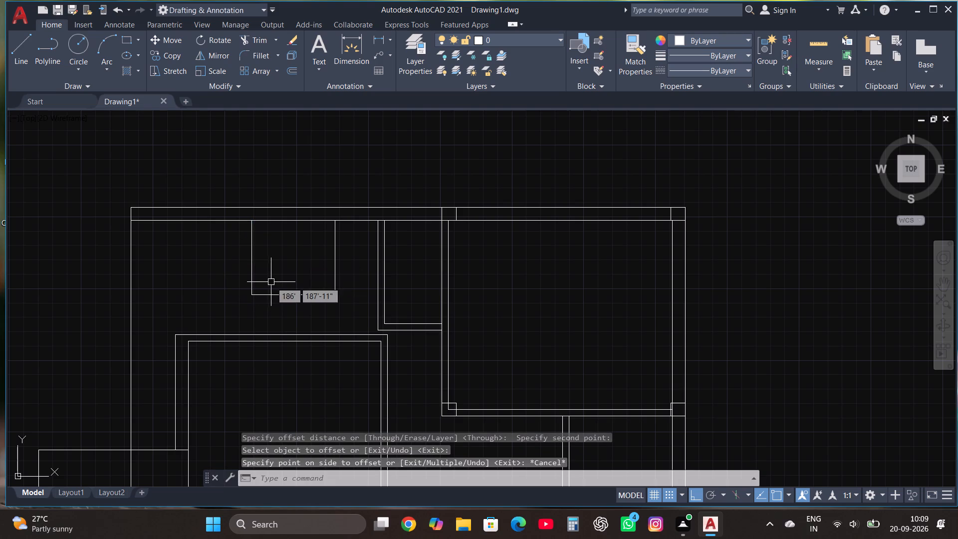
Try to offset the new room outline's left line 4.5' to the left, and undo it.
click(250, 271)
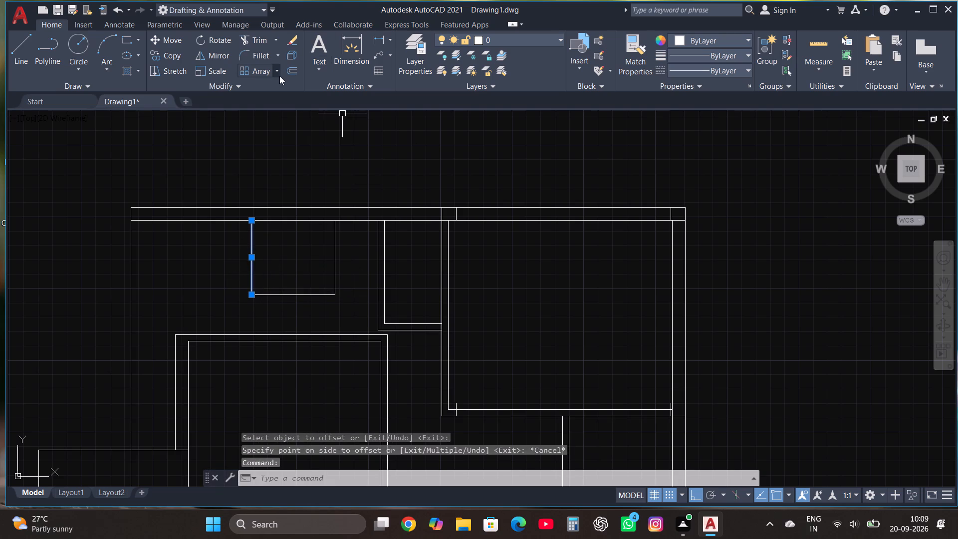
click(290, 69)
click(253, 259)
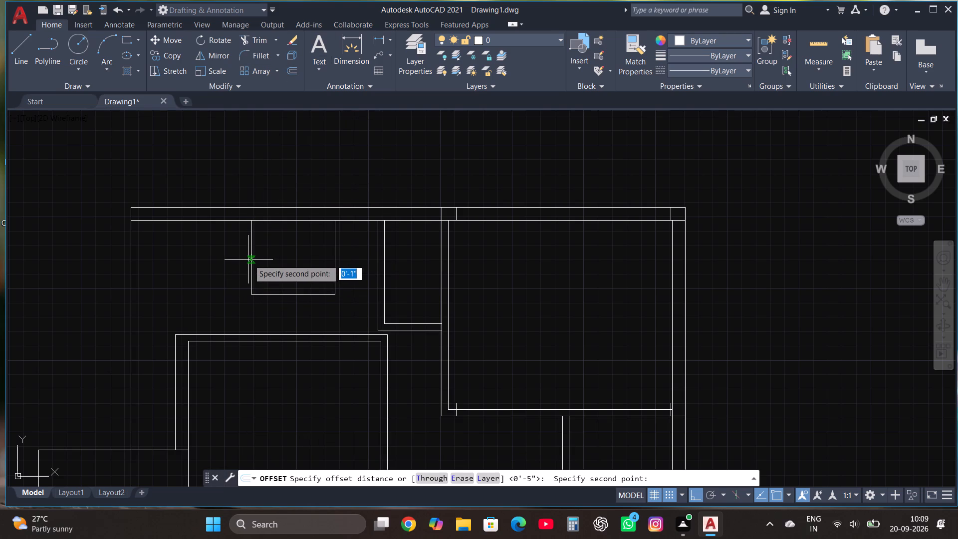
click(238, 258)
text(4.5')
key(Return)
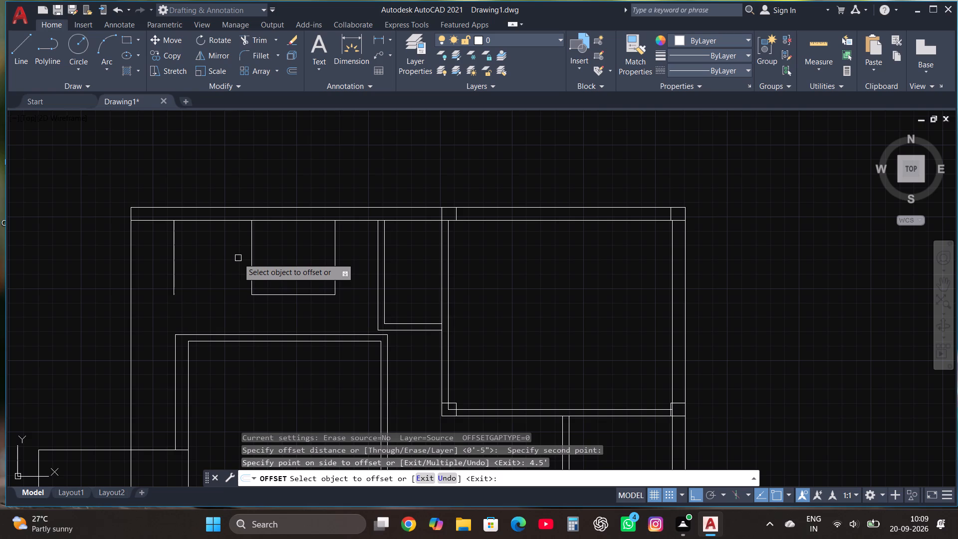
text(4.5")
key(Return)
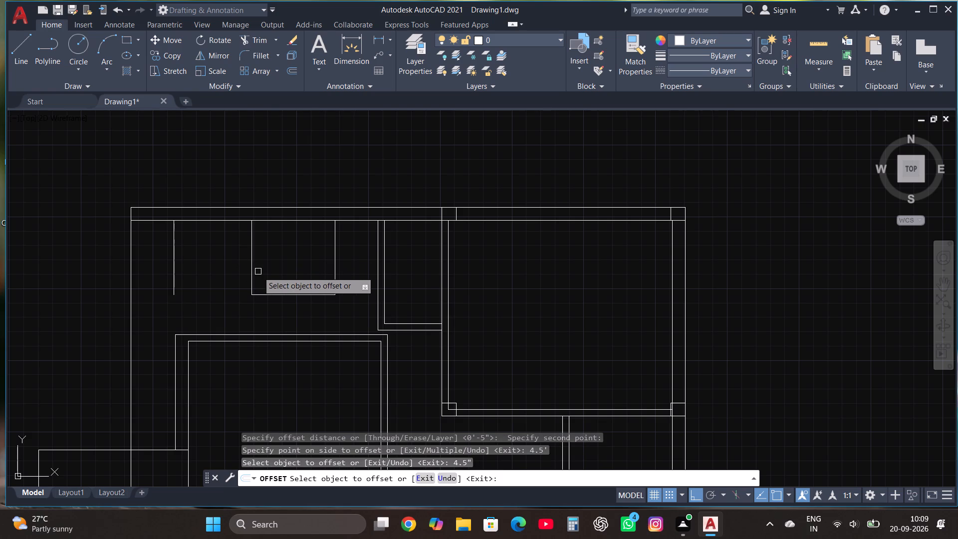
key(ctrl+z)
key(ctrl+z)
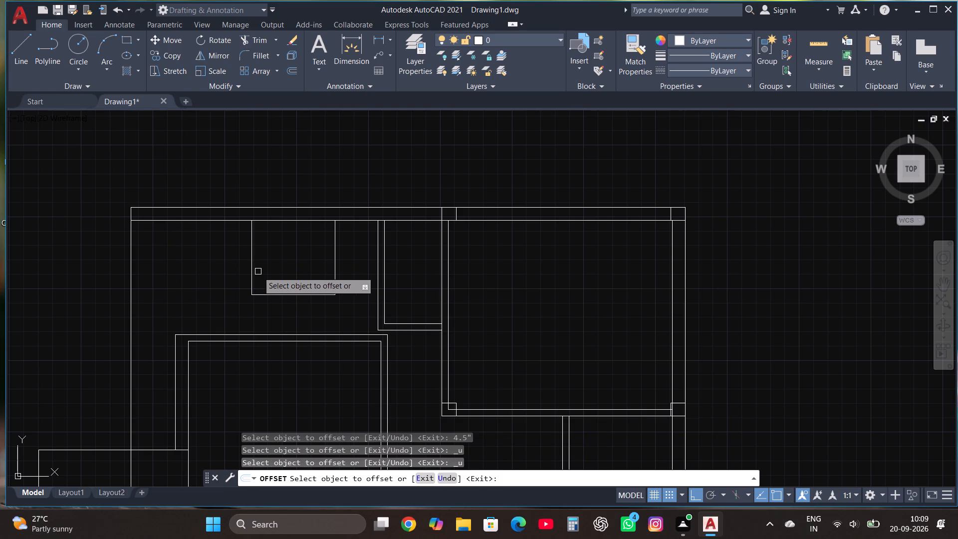
Offset the left, bottom and right lines of the new 4'10" by 4'4" room 4.5" outward.
click(252, 263)
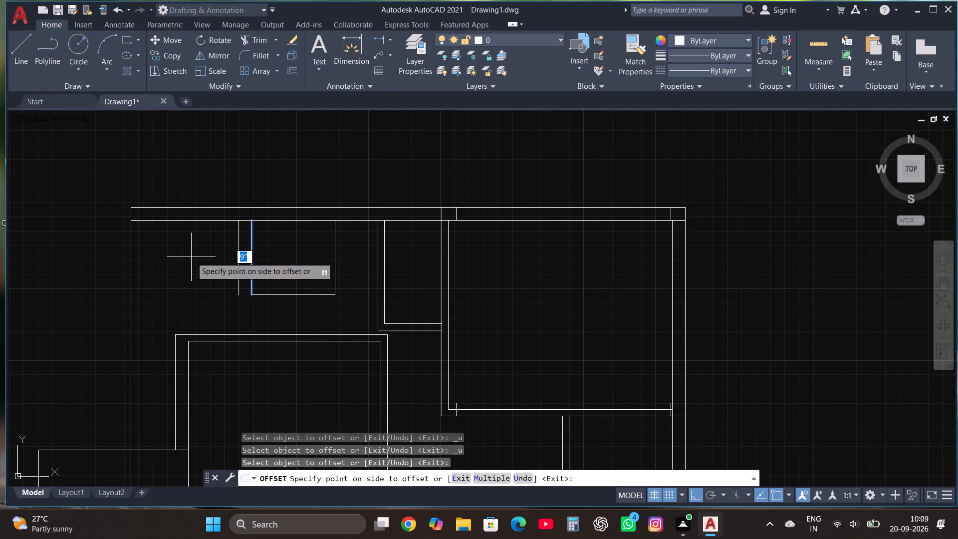
text(4.5")
key(Return)
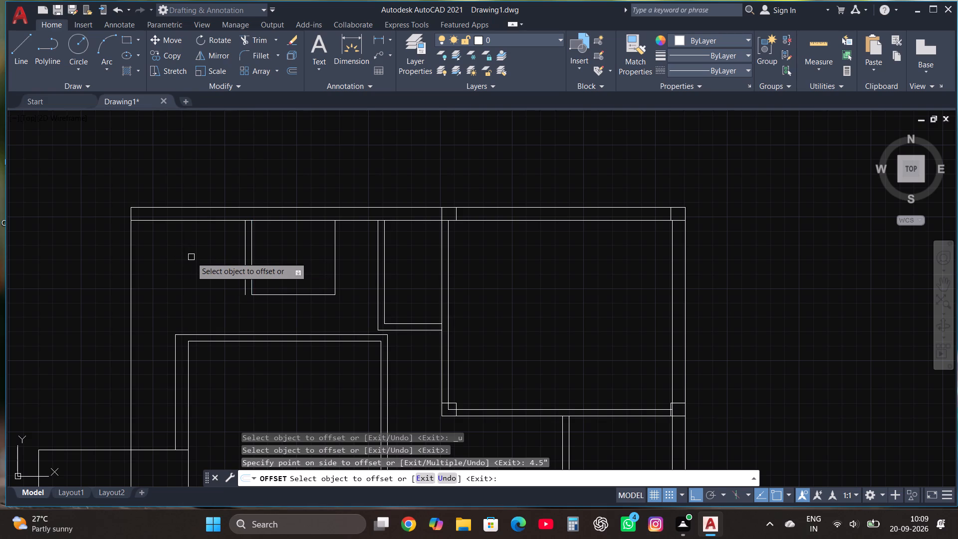
click(271, 296)
text(4.5")
key(Return)
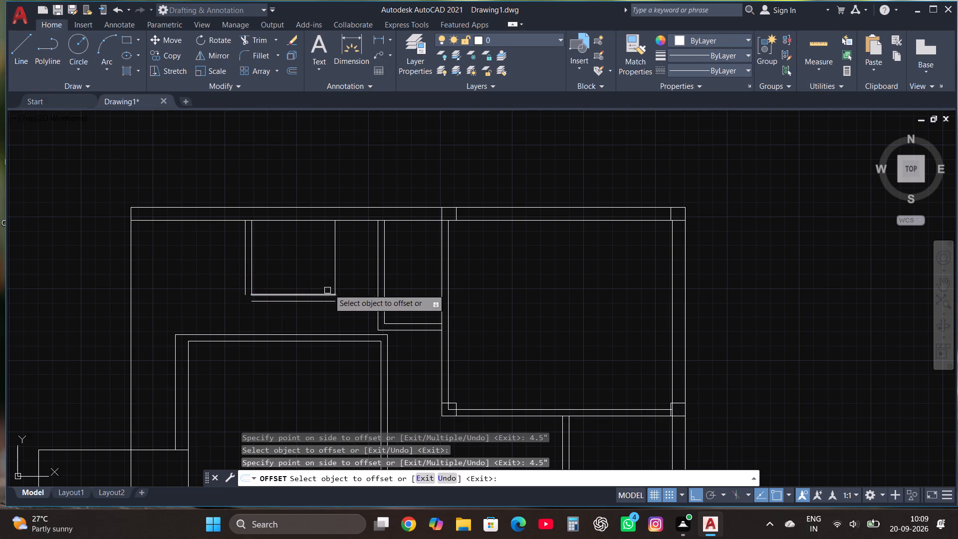
click(333, 285)
text(4.5")
key(Return)
key(Escape)
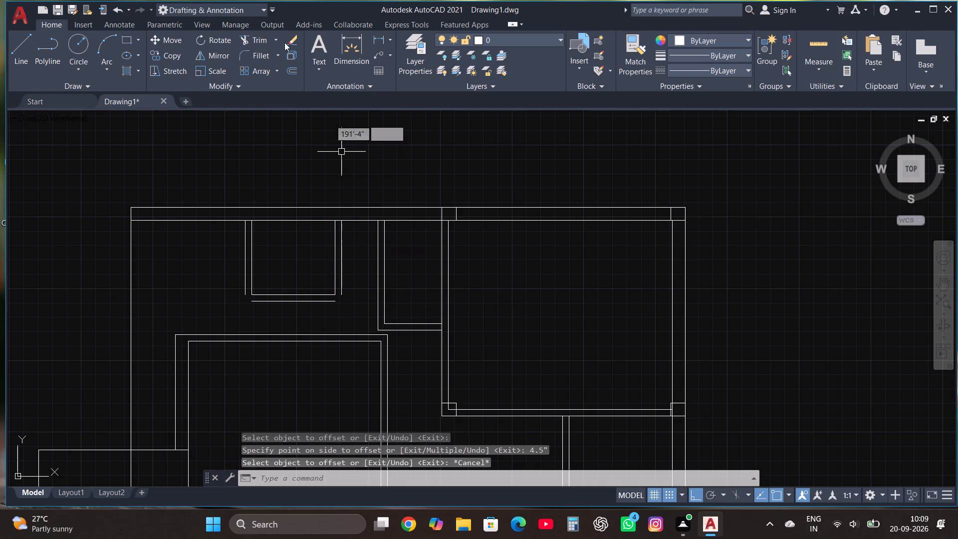
Fillet the new room's offset lines to close its outer lower-left and lower-right corners.
click(253, 50)
click(244, 261)
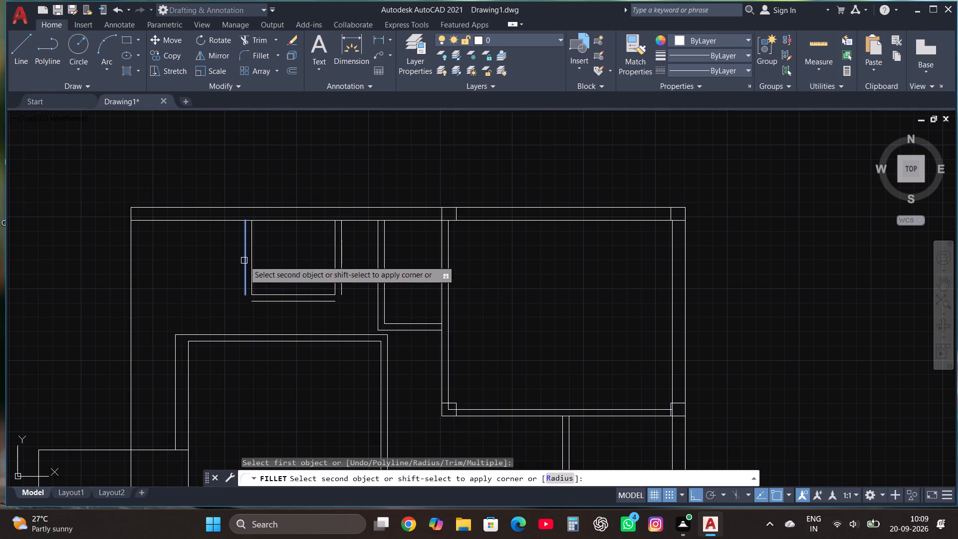
click(257, 303)
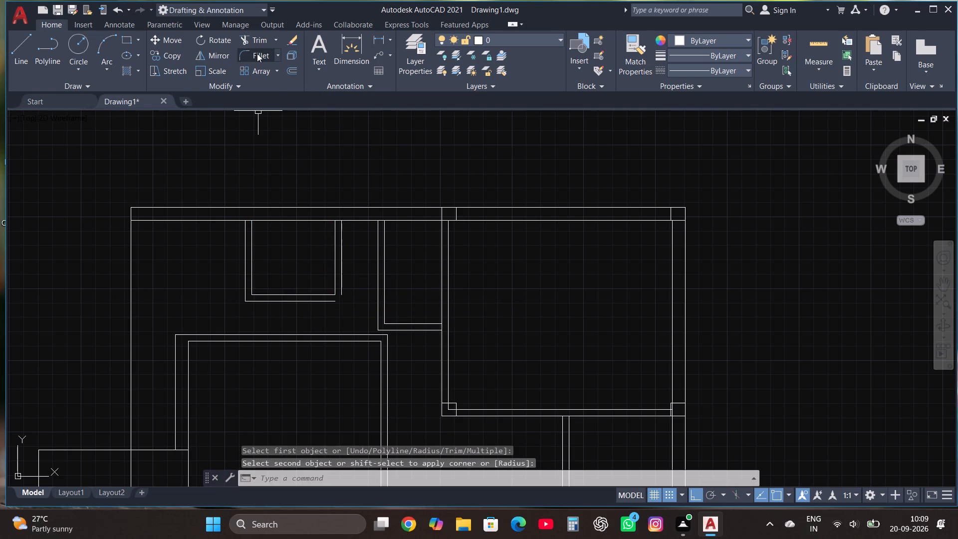
click(257, 53)
click(343, 272)
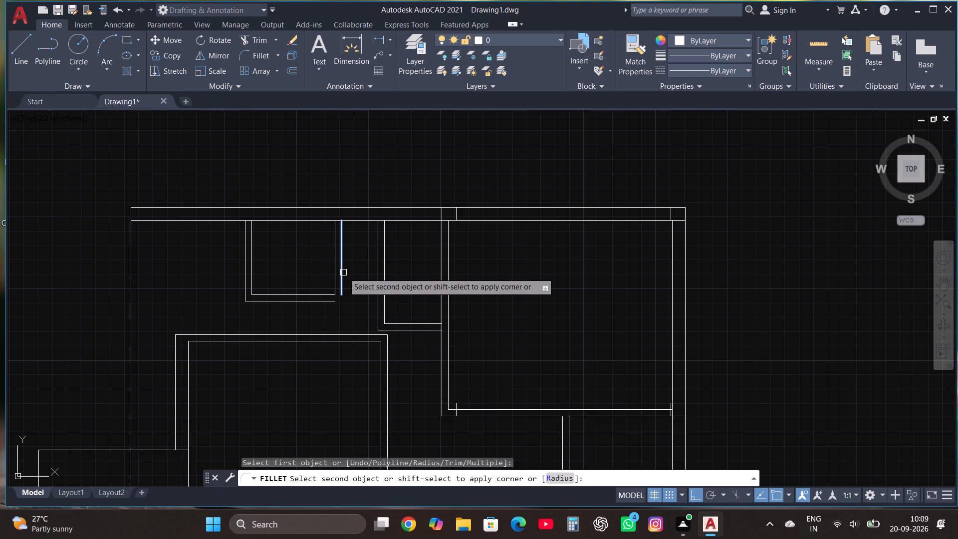
click(321, 305)
click(323, 299)
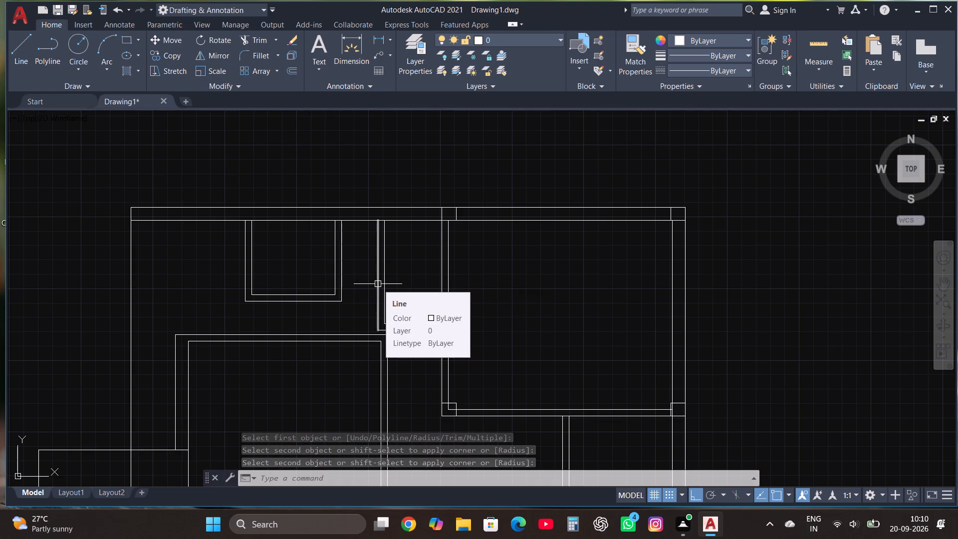
Draw an adjoining room outline from that room's outer top-left corner: 4' left, 4'4" down and 4' right.
scroll(236, 221, up, 2)
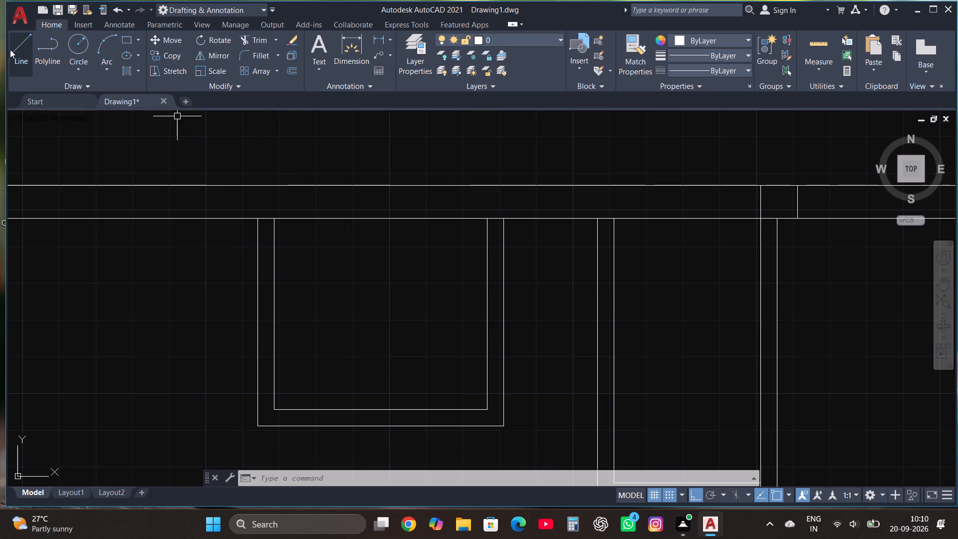
click(13, 48)
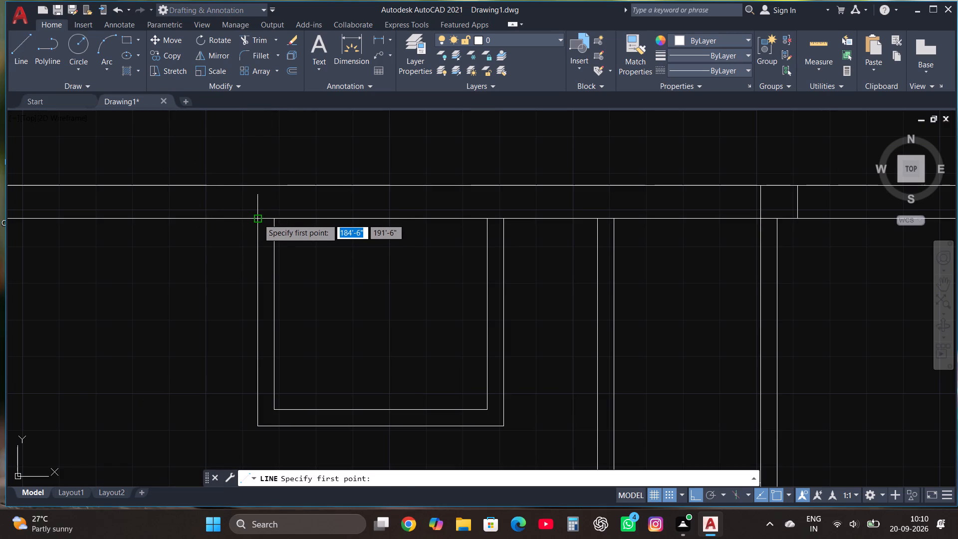
click(258, 219)
text(4')
key(Return)
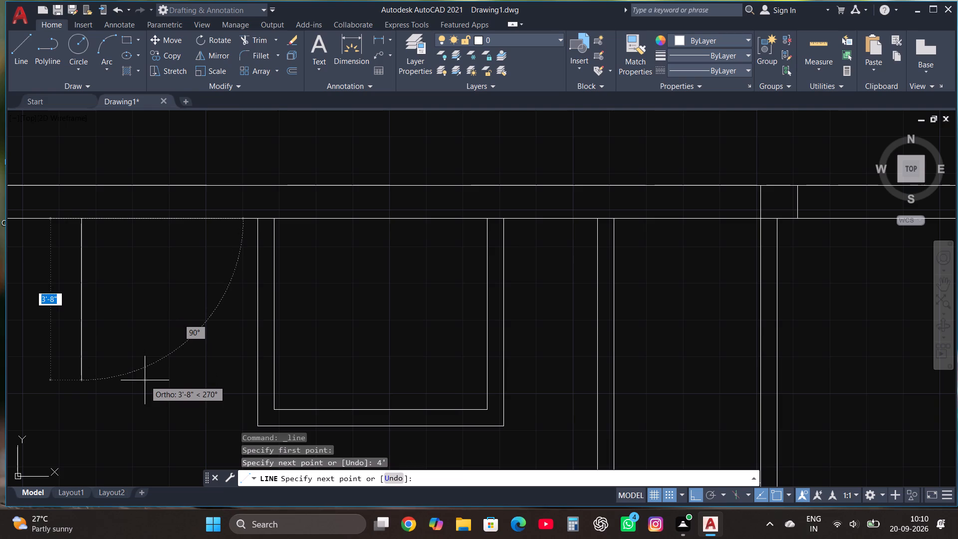
text(4')
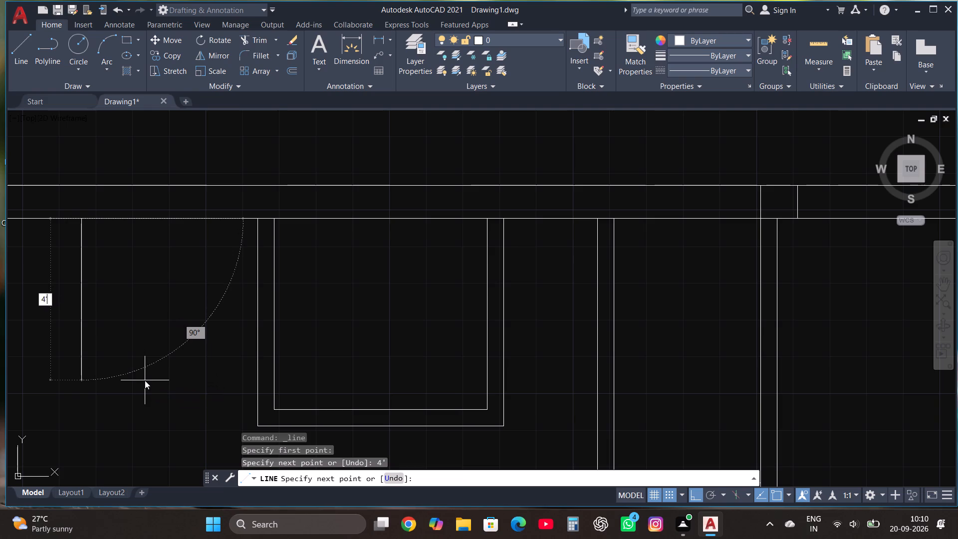
text(4")
key(Return)
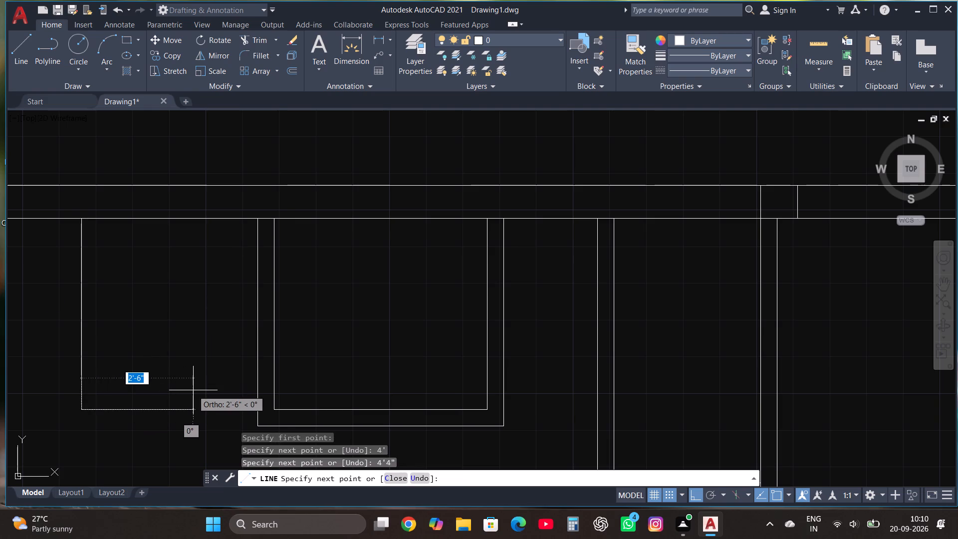
text(4')
key(Return)
key(Escape)
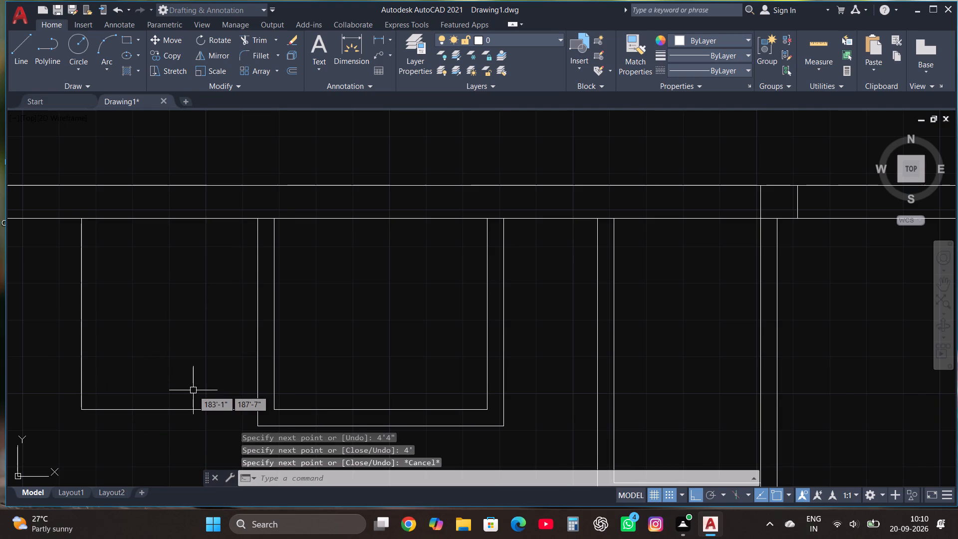
Offset the left and bottom lines of the adjoining 4' by 4'4" room 4.5" outward.
scroll(195, 390, down, 2)
scroll(145, 410, up, 2)
drag(170, 405, 160, 396)
click(148, 351)
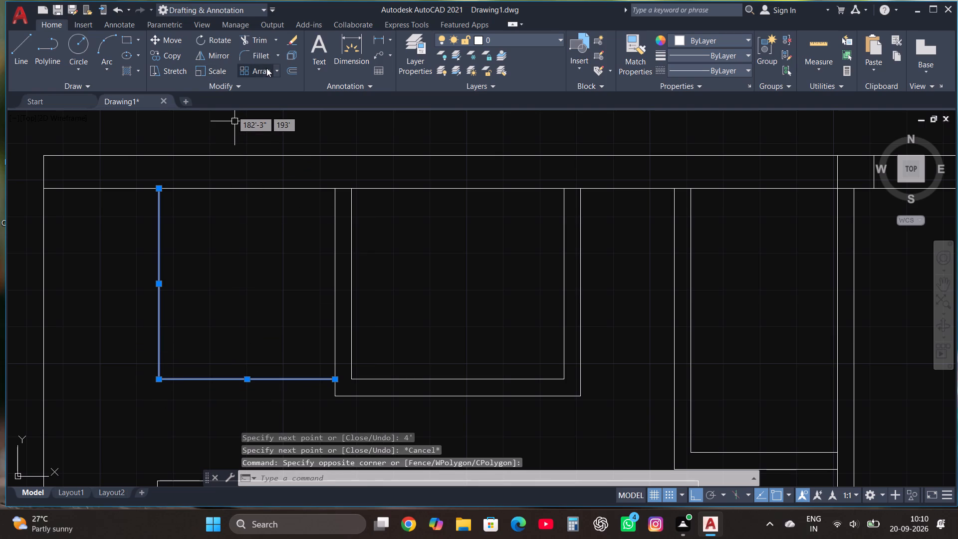
click(289, 74)
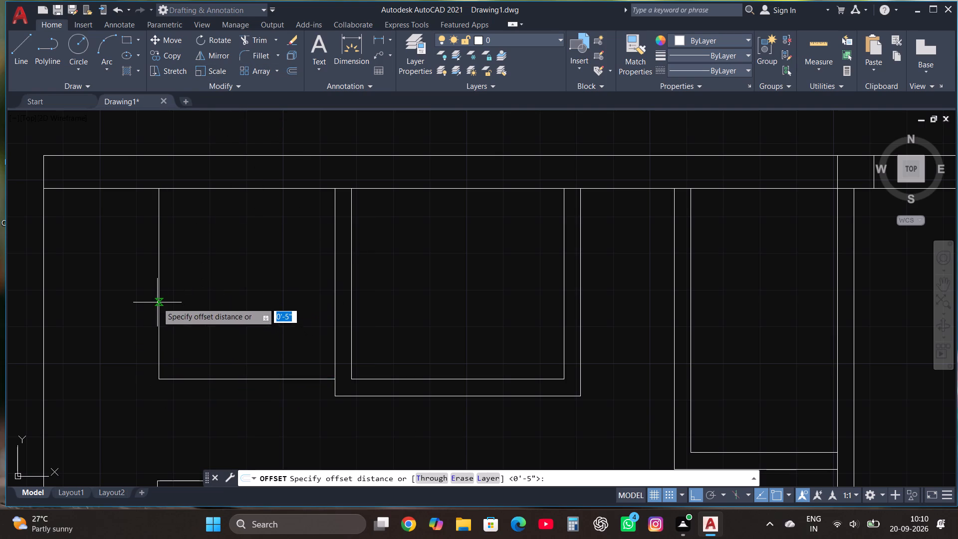
click(157, 302)
click(144, 297)
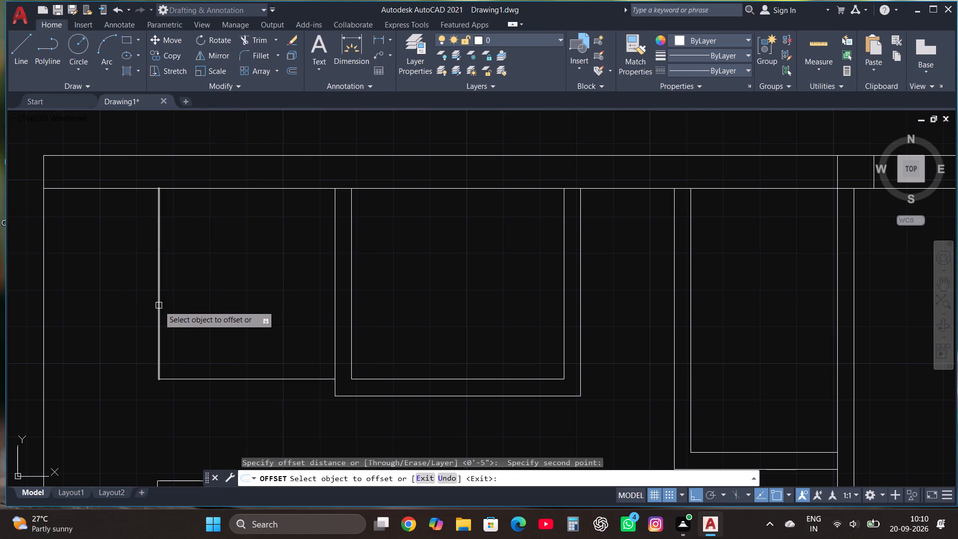
click(159, 305)
text(4.5")
key(Return)
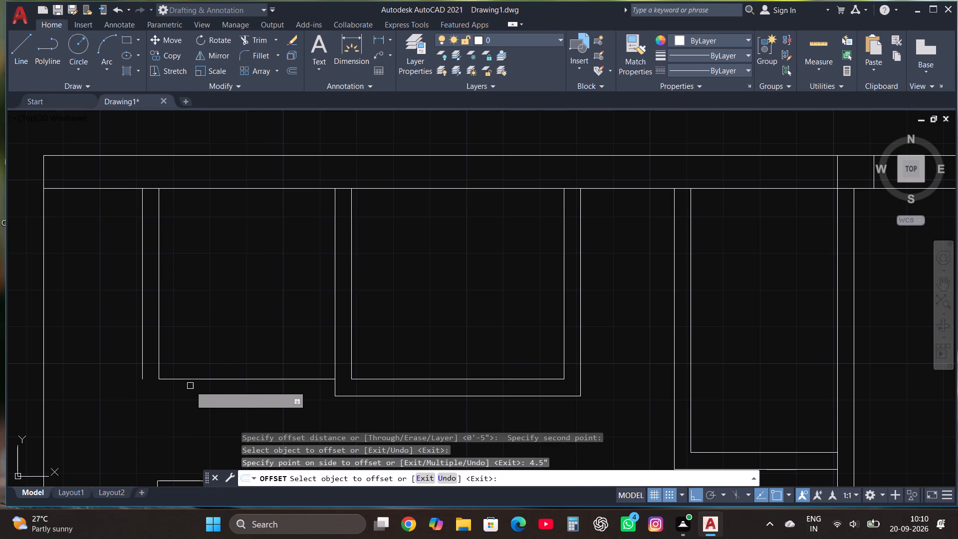
click(187, 379)
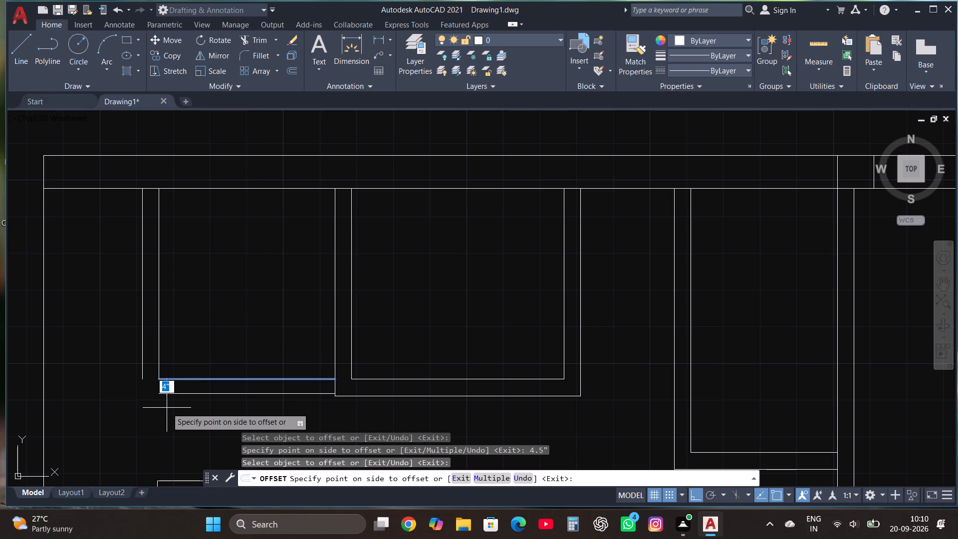
text(4.5")
key(Return)
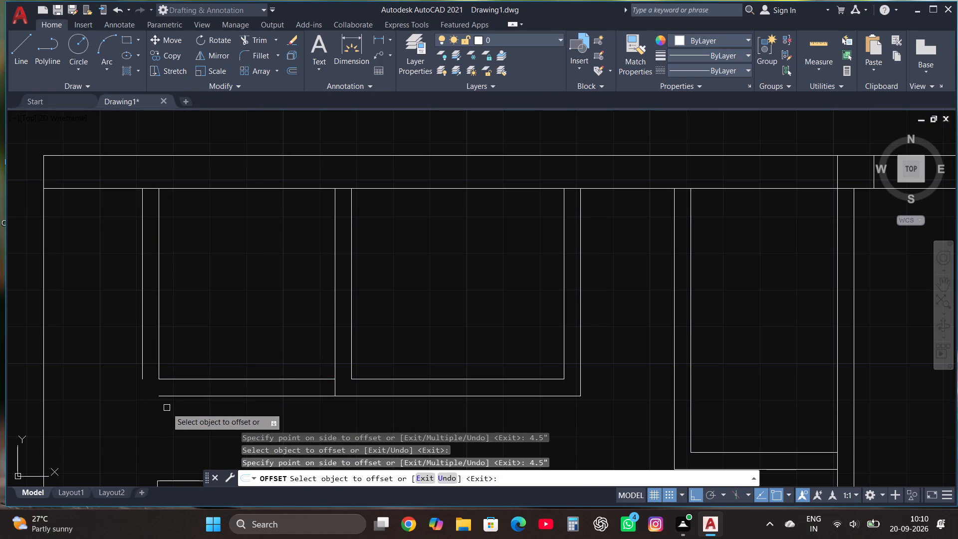
key(Escape)
Fillet the adjoining room's two offset lines to close its outer lower-left corner.
click(259, 53)
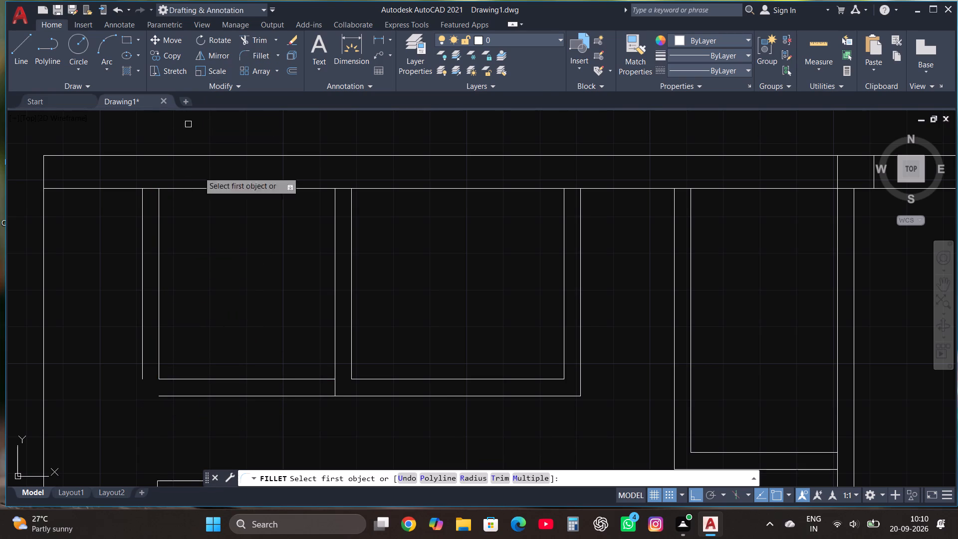
click(145, 274)
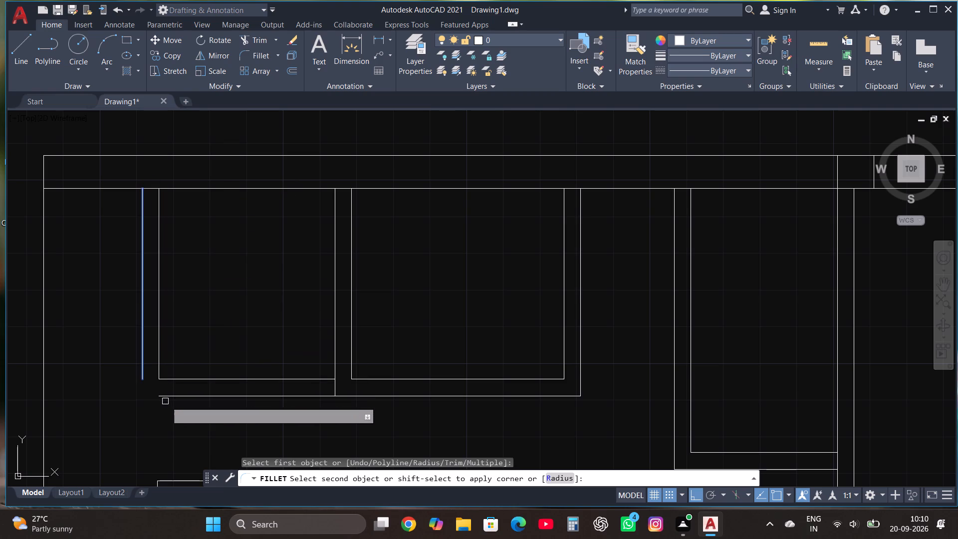
click(175, 397)
key(Escape)
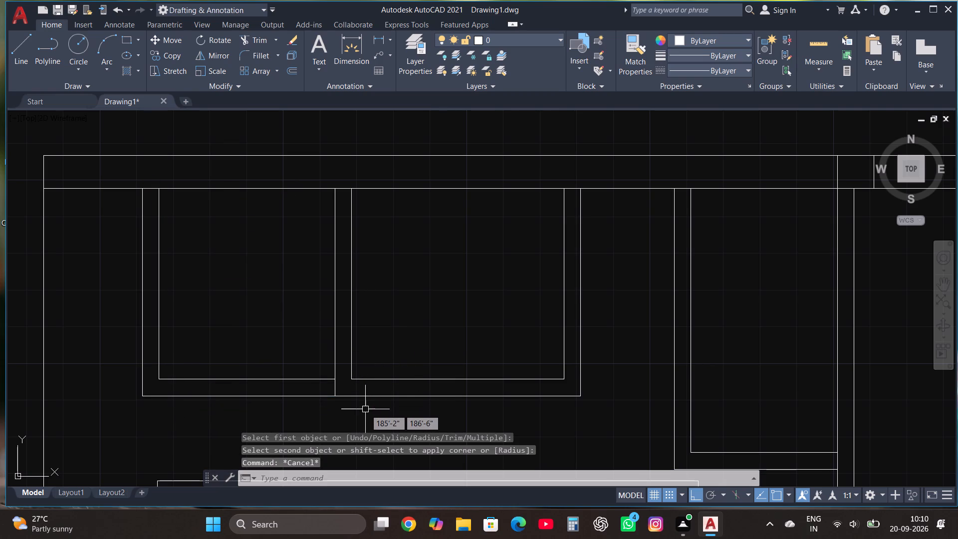
Draw a line from the right small room's inner lower-left corner down across the bottom wall, and trim its overhang below the wall.
scroll(365, 409, up, 1)
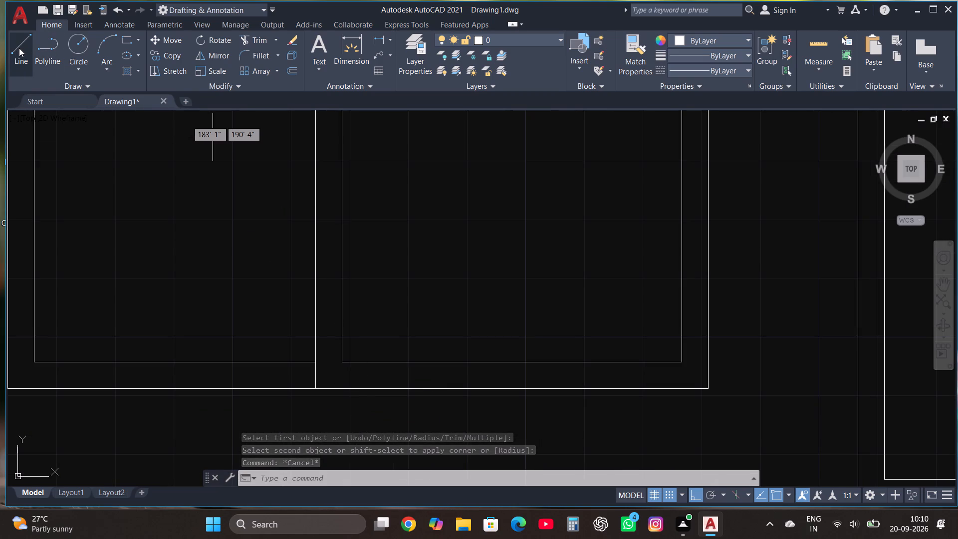
click(19, 48)
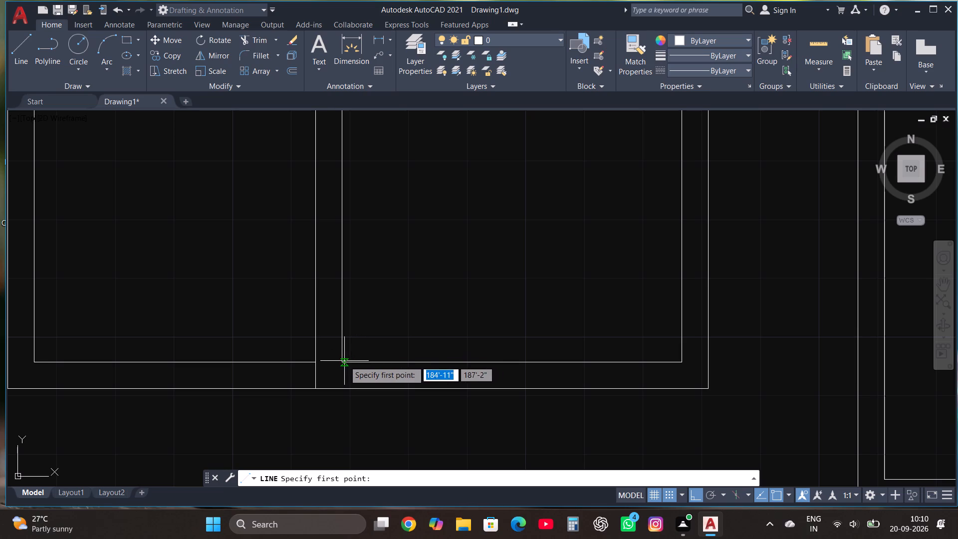
click(342, 361)
click(346, 415)
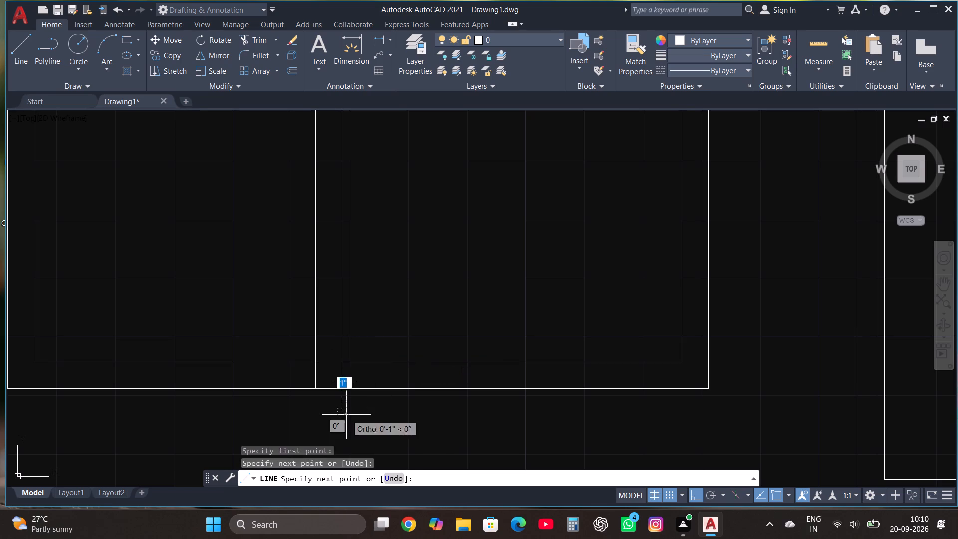
key(Escape)
click(248, 45)
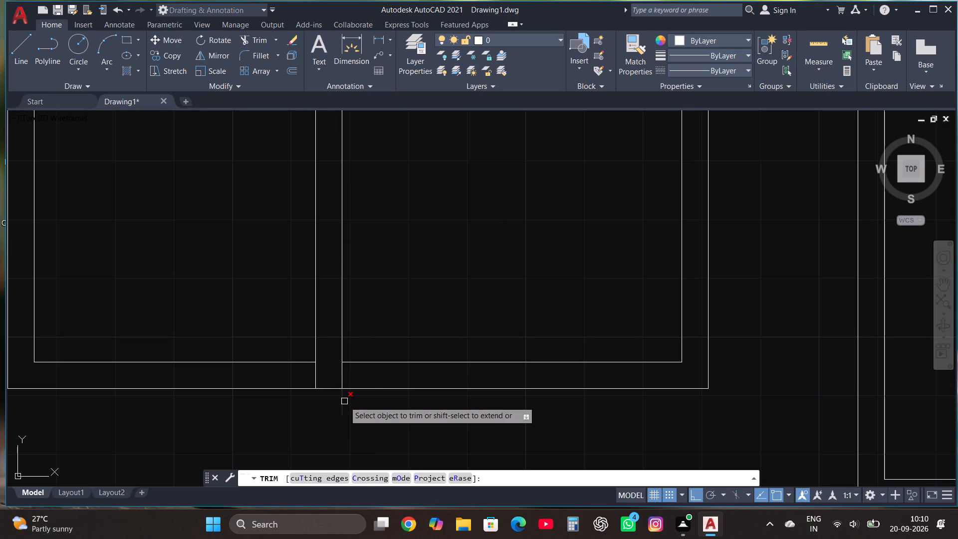
click(344, 401)
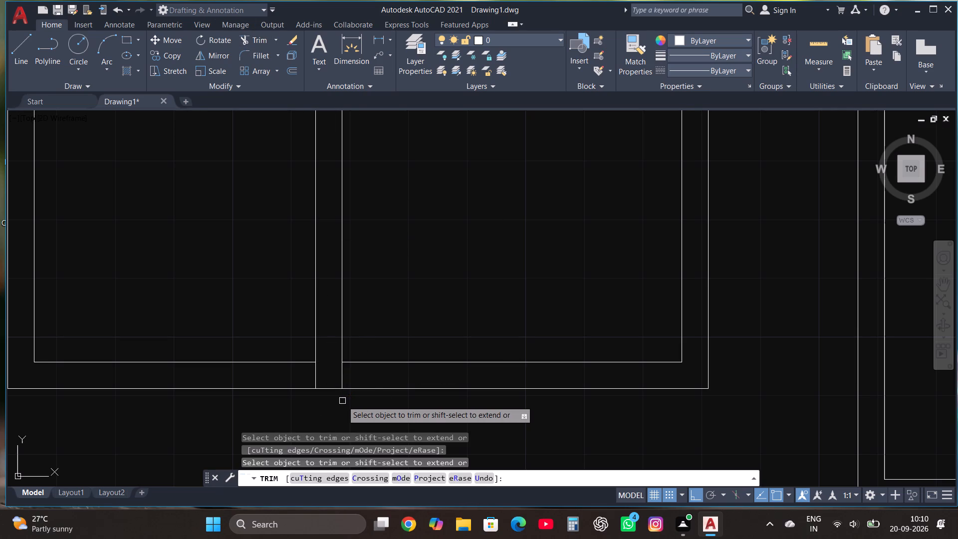
key(Escape)
Trim away the two horizontal wall lines between the central room's right wall and the vertical partition above the staircase.
scroll(358, 368, down, 3)
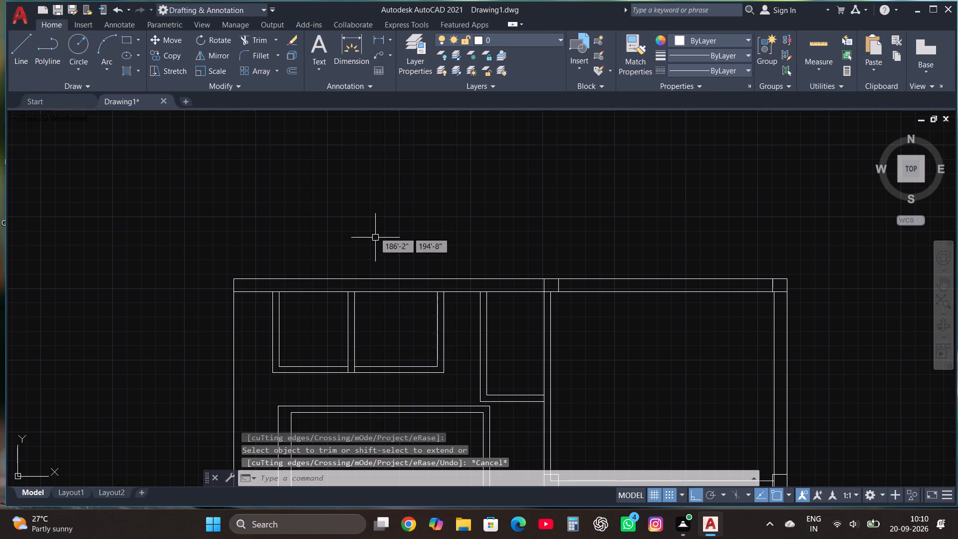
scroll(373, 223, down, 1)
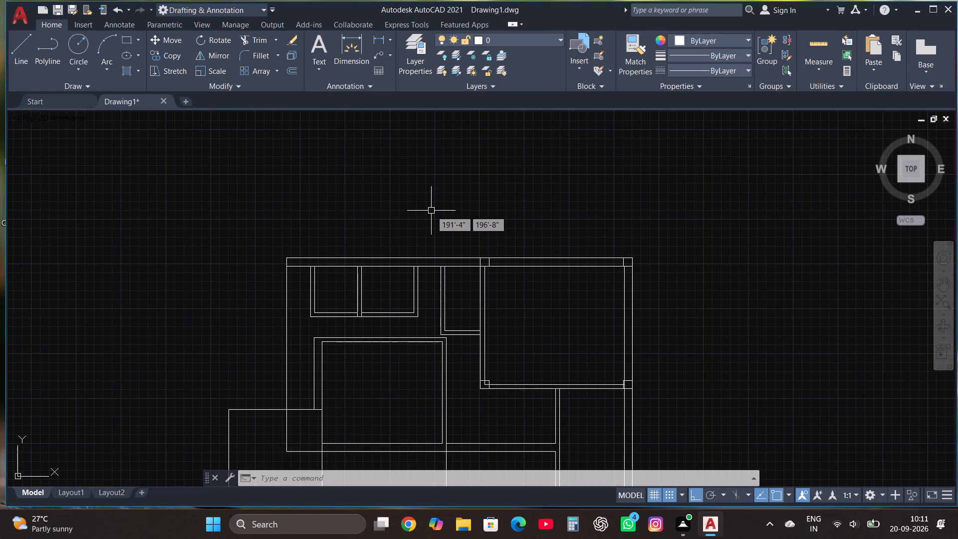
scroll(429, 207, down, 1)
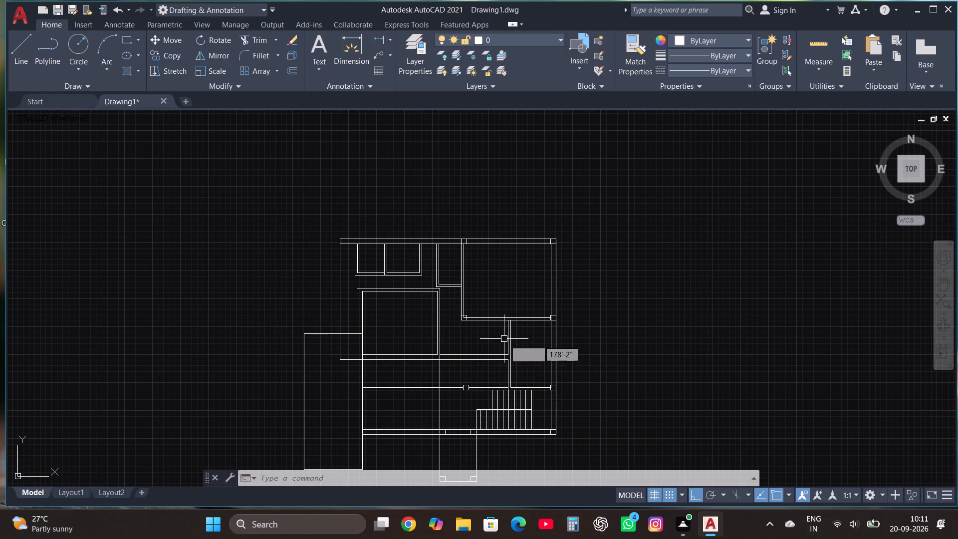
scroll(508, 360, up, 3)
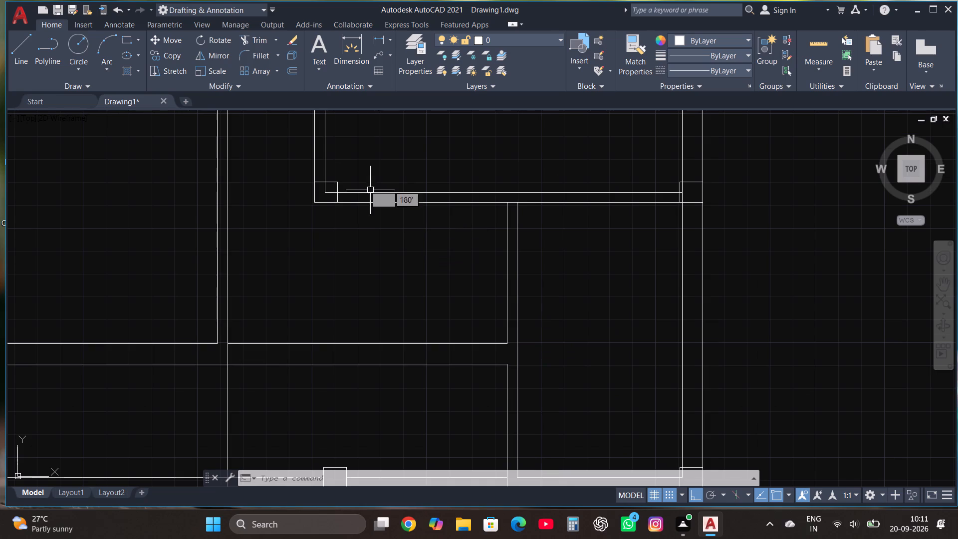
click(262, 43)
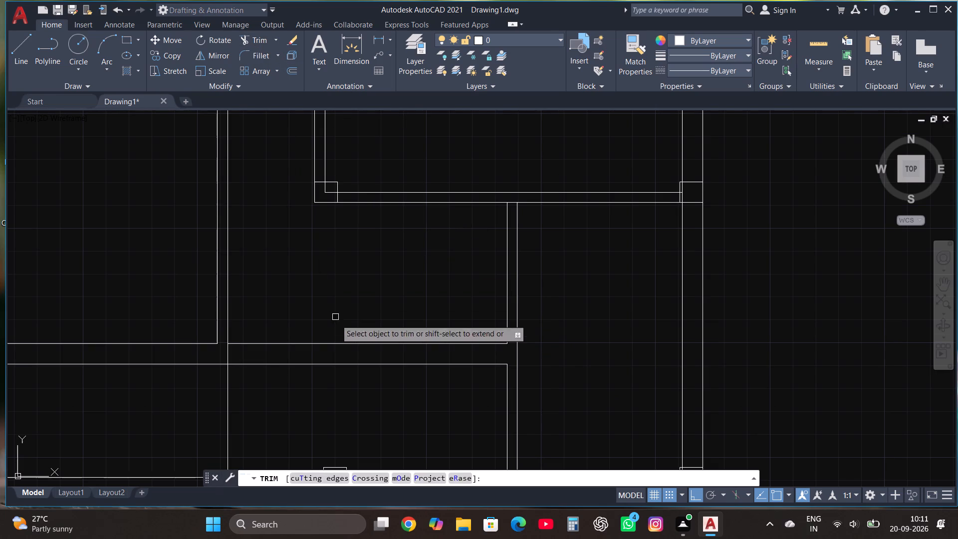
click(338, 325)
click(352, 397)
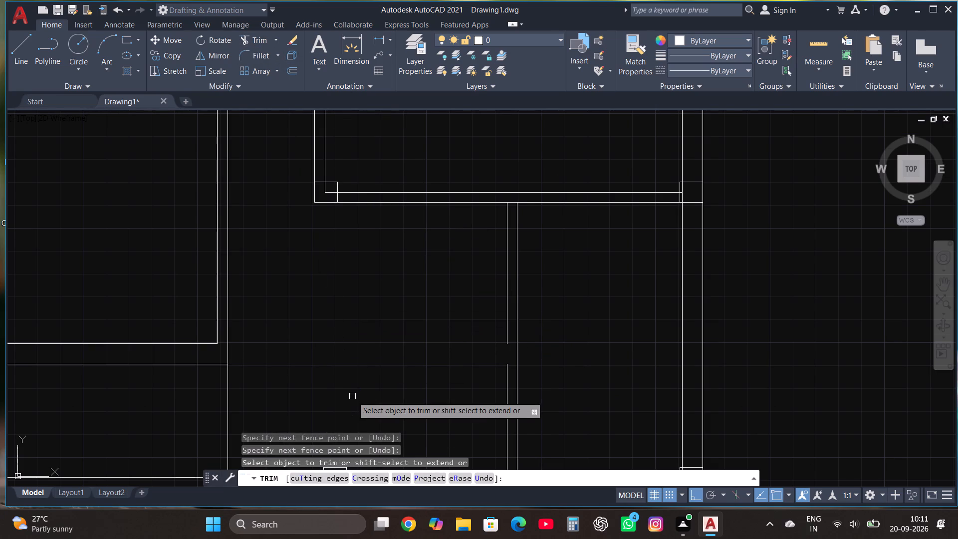
key(Escape)
Draw a vertical line closing the gap in the left face of the partition above the staircase.
click(25, 48)
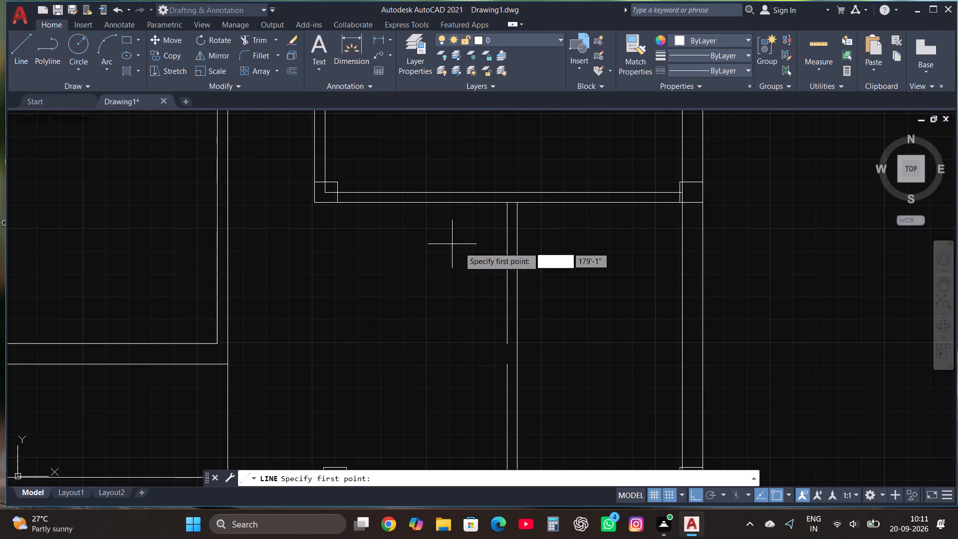
scroll(522, 238, down, 1)
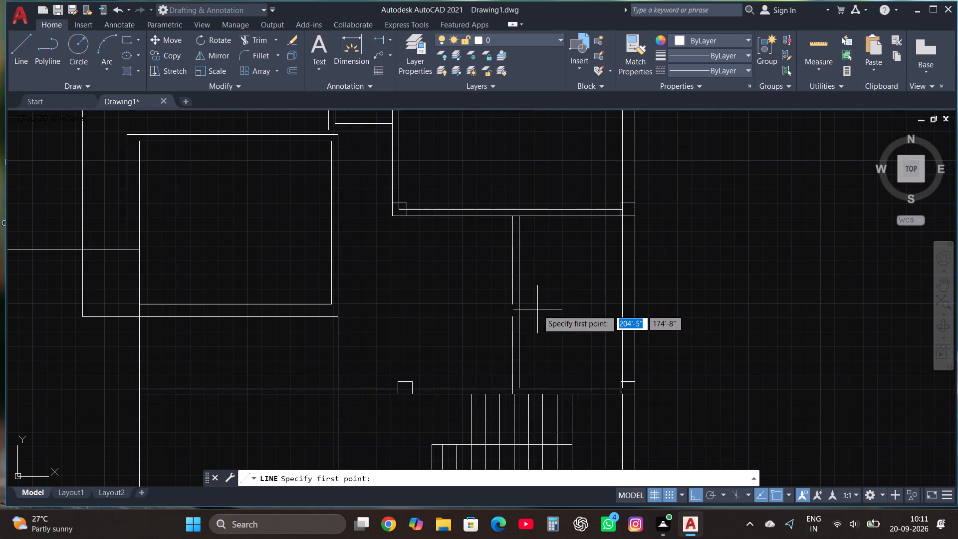
scroll(531, 300, up, 1)
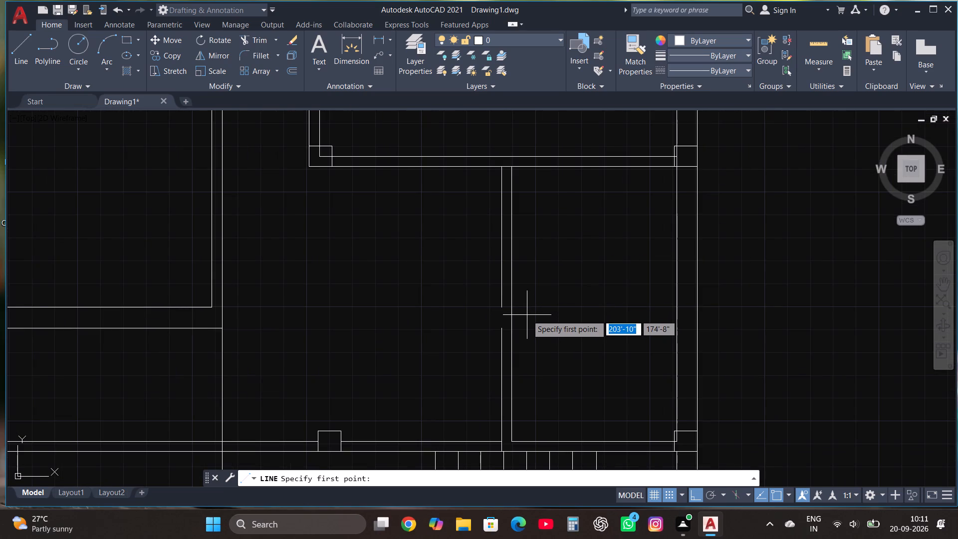
scroll(527, 315, up, 1)
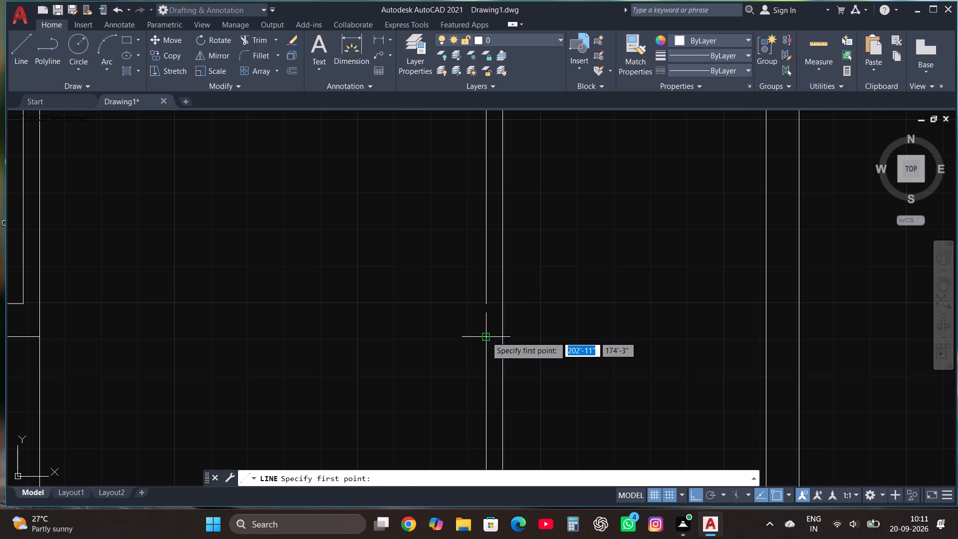
click(486, 336)
click(486, 290)
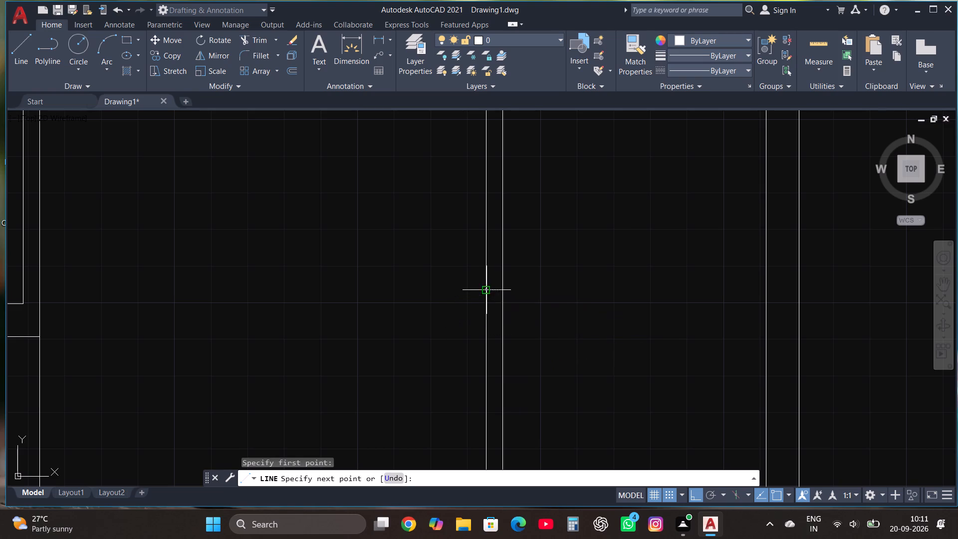
key(Escape)
Draw a line across the upper-right room's left wall, continuing the adjacent narrow room's inner bottom line, and trim it at the wall's far face.
scroll(592, 284, down, 2)
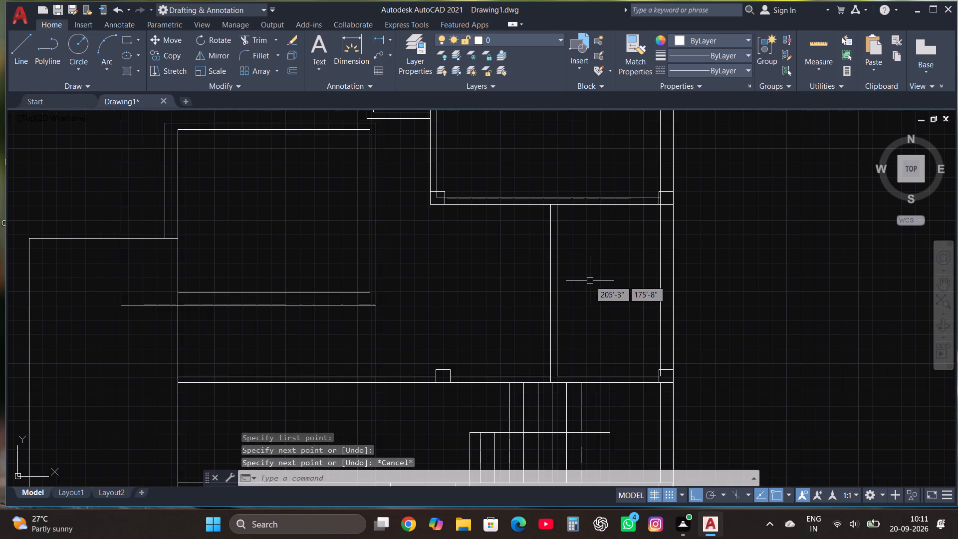
scroll(536, 343, down, 1)
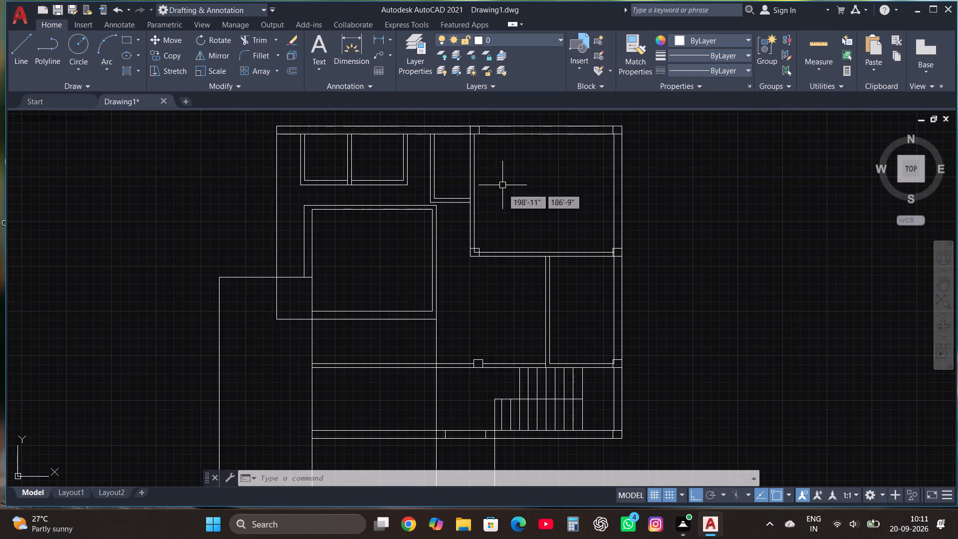
scroll(484, 154, up, 3)
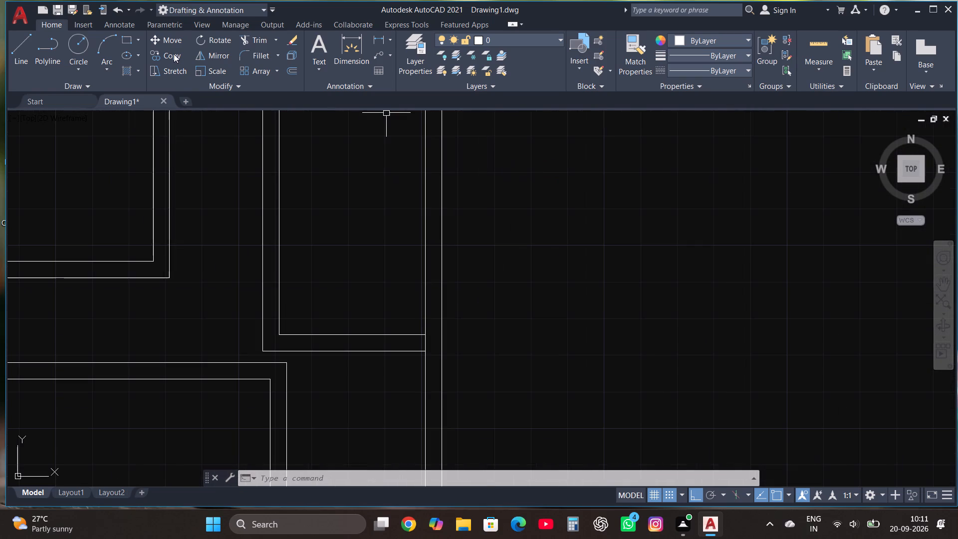
click(14, 42)
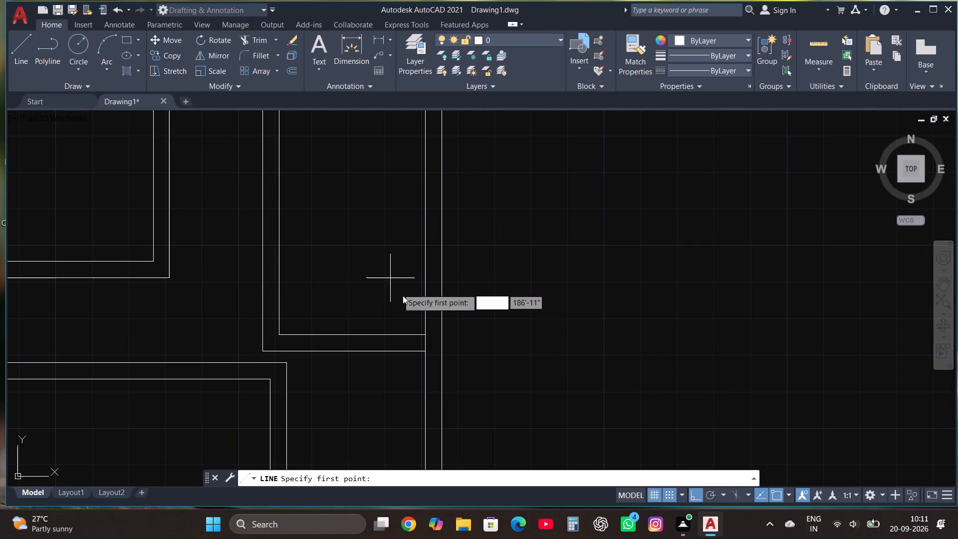
click(425, 336)
click(475, 338)
key(Escape)
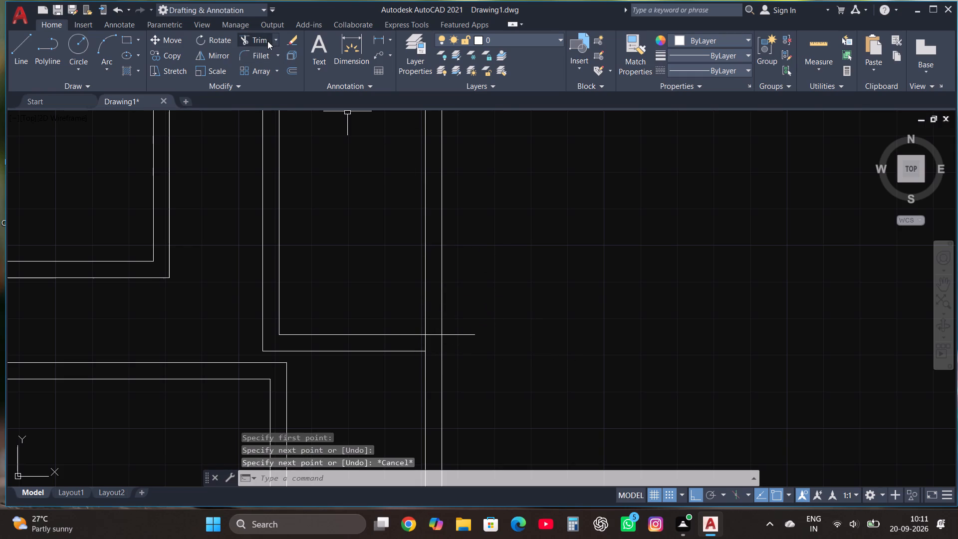
click(254, 40)
click(466, 331)
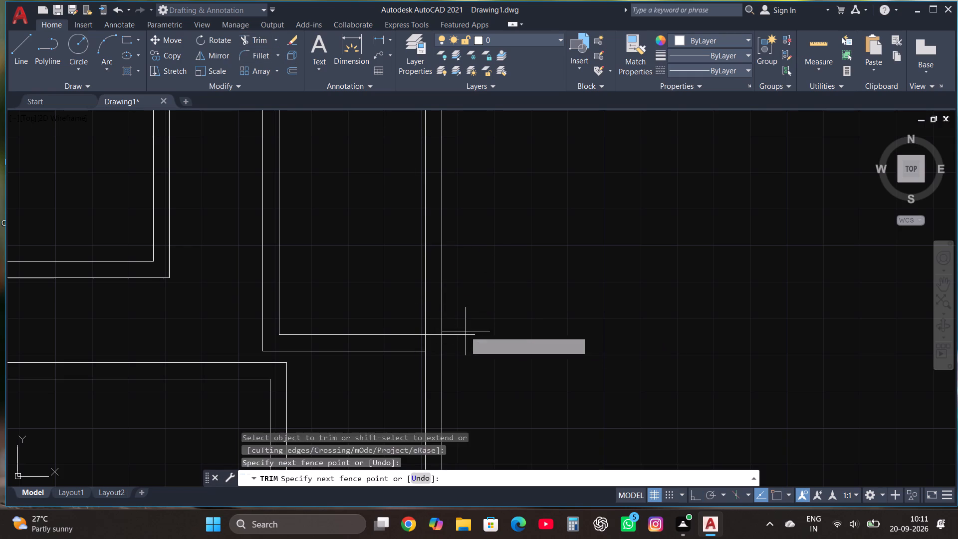
click(468, 361)
key(Escape)
Copy the short line crossing the wall 3' upward, using its midpoint as the base point.
click(430, 336)
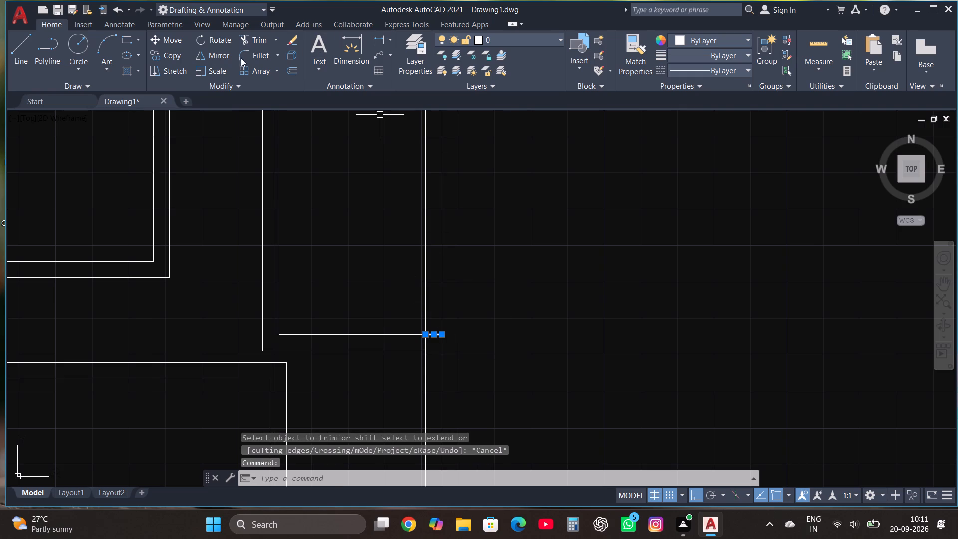
click(169, 56)
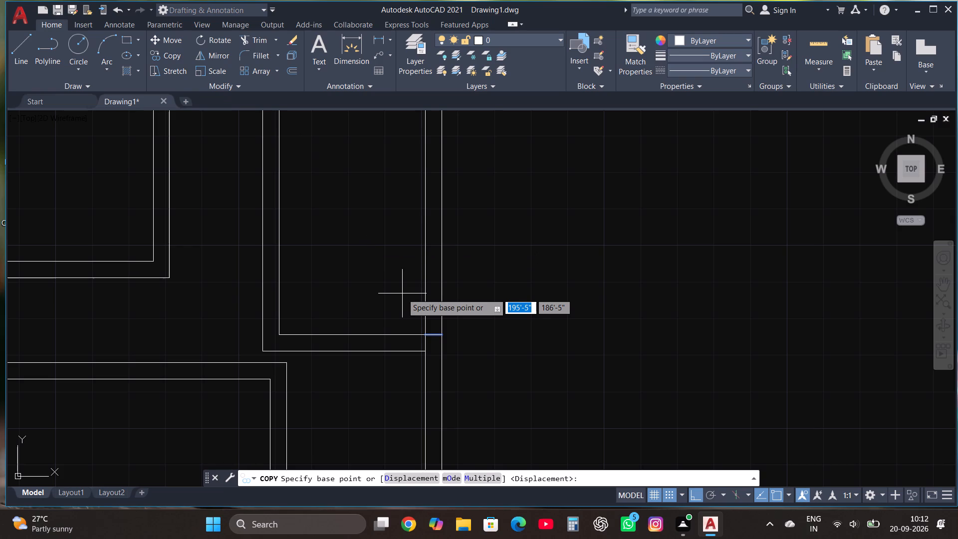
click(432, 336)
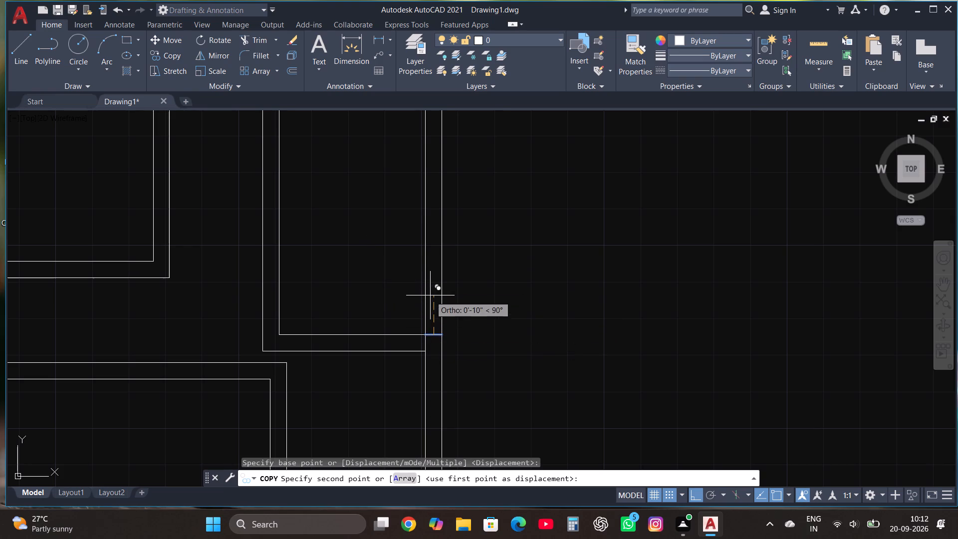
text(3')
key(Return)
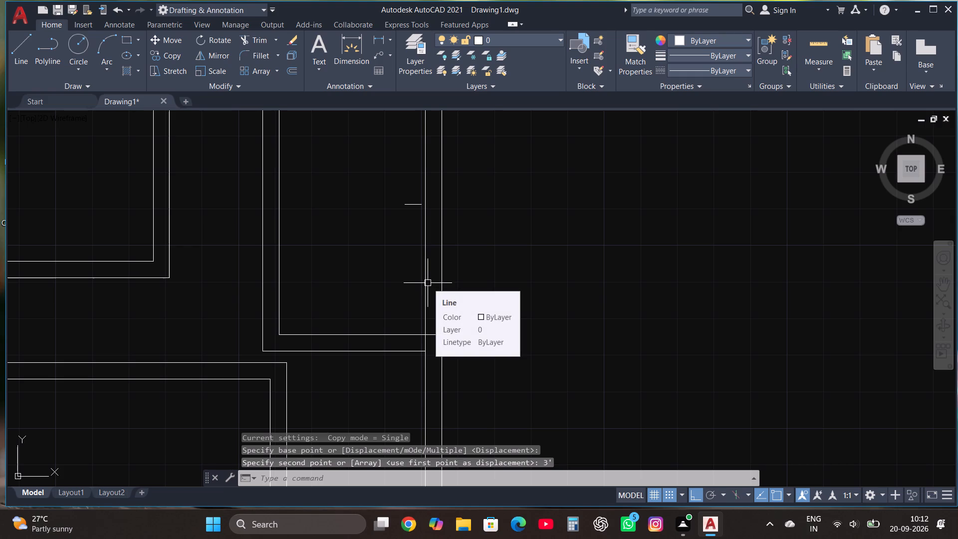
Undo the misplaced copy and recopy the short line across the upper-right room's left wall 3' upward from its midpoint.
key(ctrl+z)
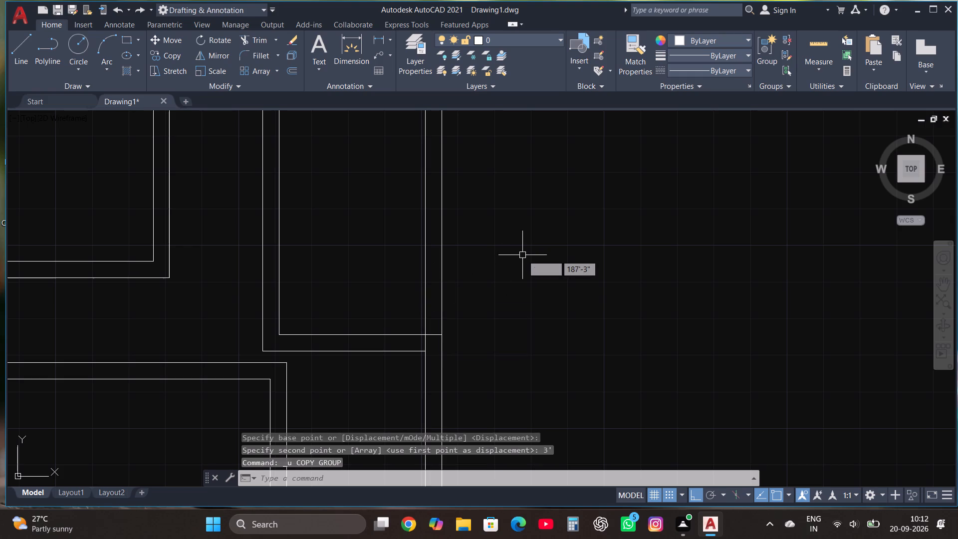
key(Escape)
click(431, 336)
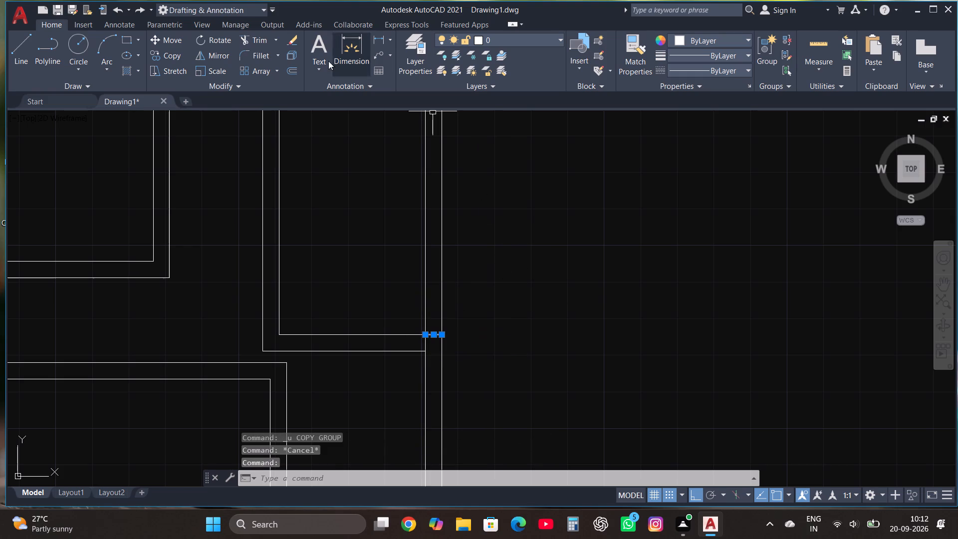
click(169, 54)
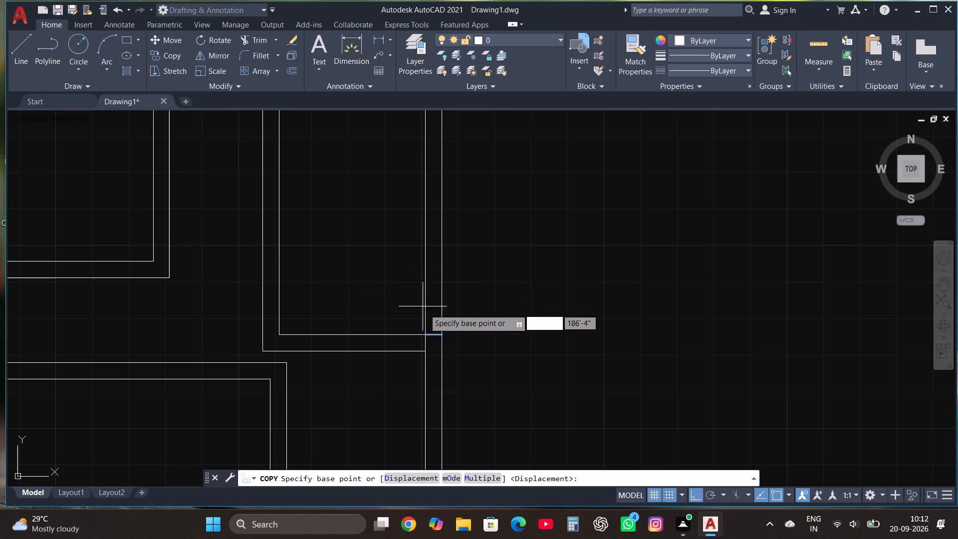
click(434, 335)
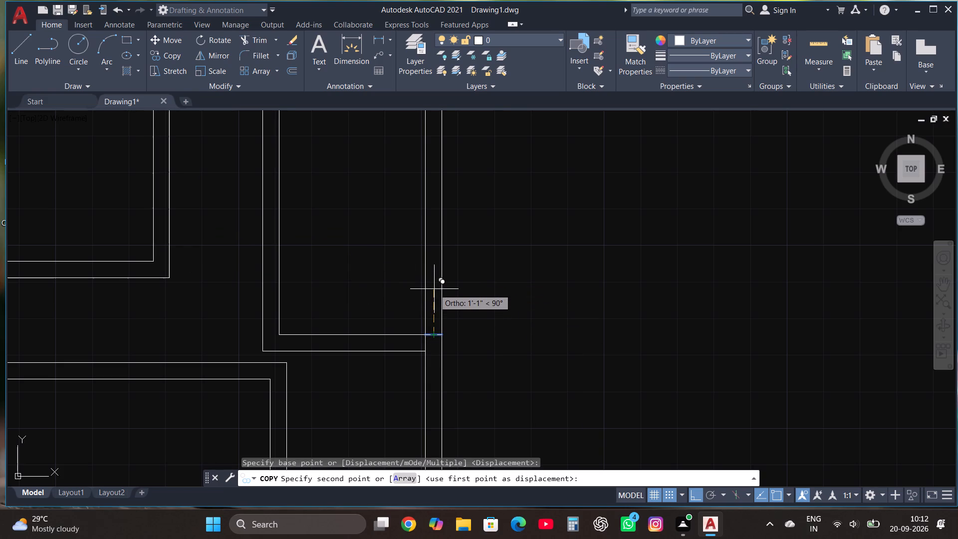
text(3')
key(Return)
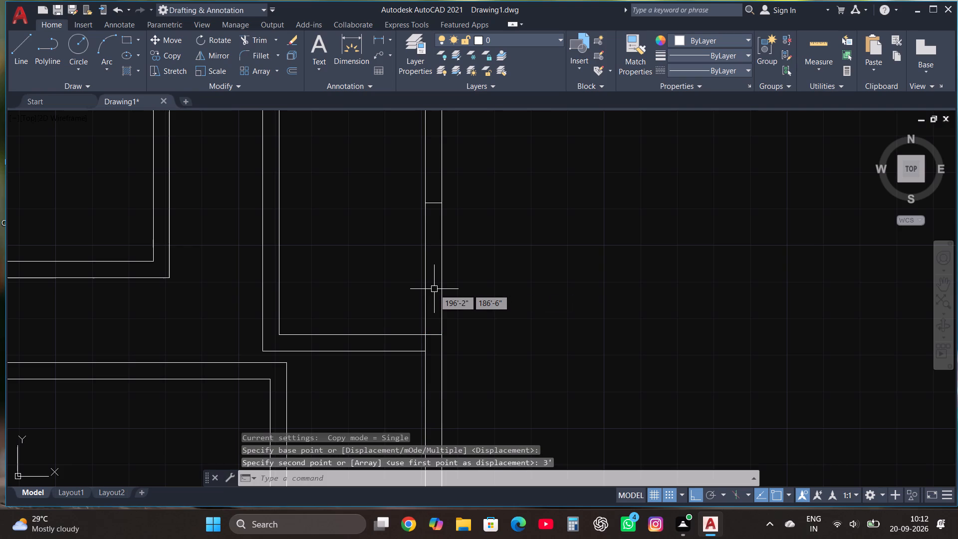
key(Escape)
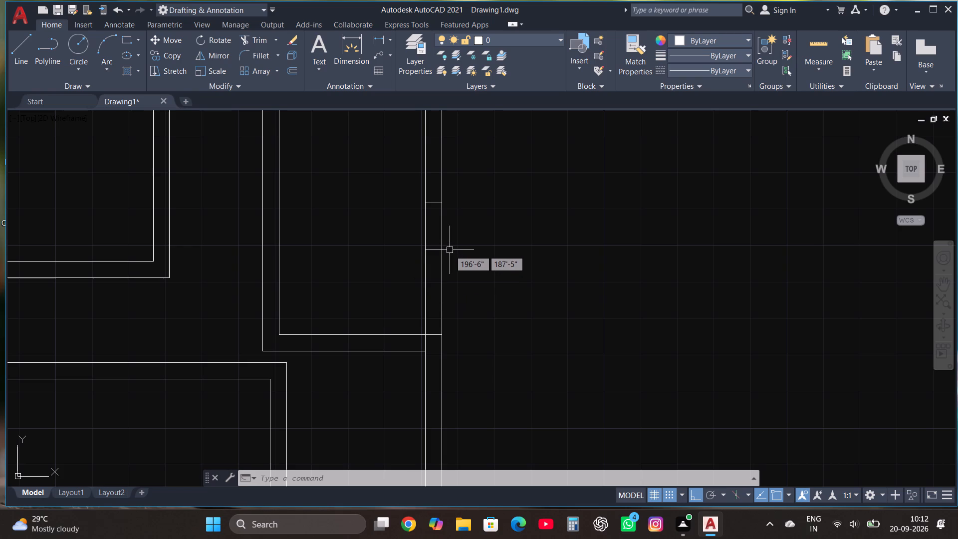
Trim both faces of the upper-right room's left wall between the two short cross lines to open a 3' gap.
scroll(450, 250, down, 1)
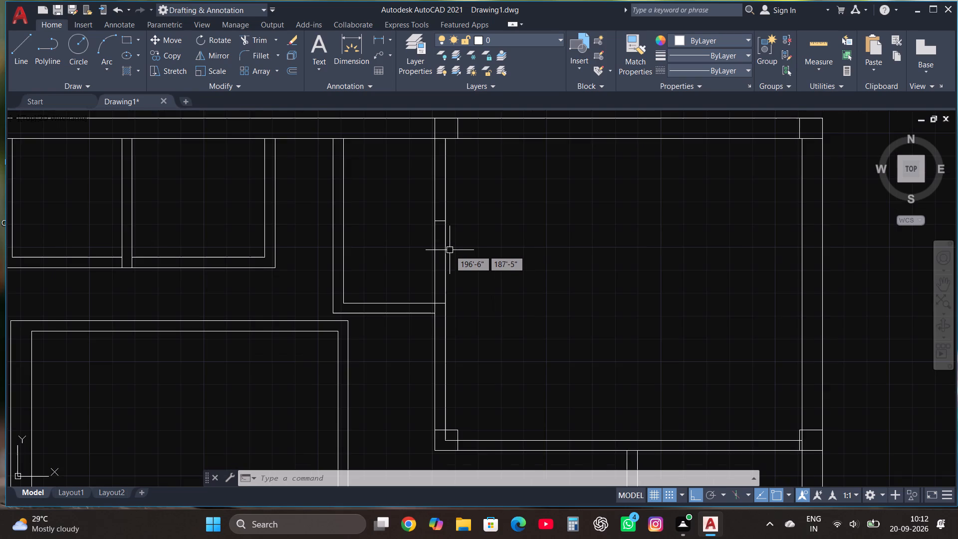
scroll(450, 250, up, 1)
click(256, 39)
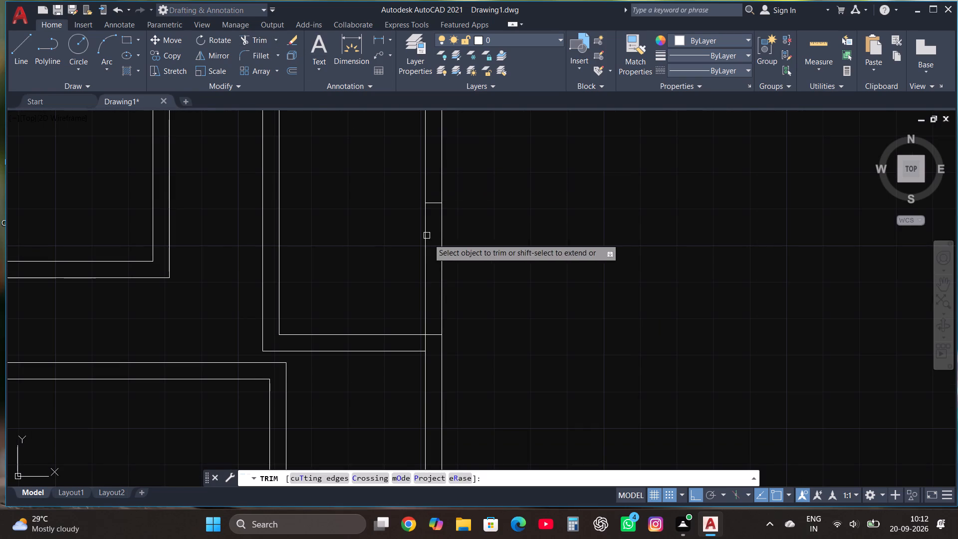
click(422, 260)
click(458, 265)
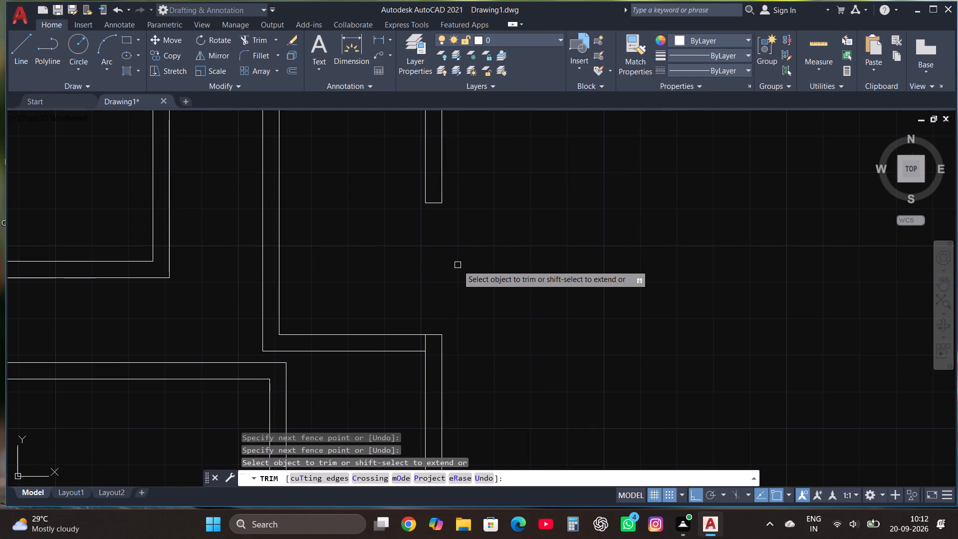
key(Escape)
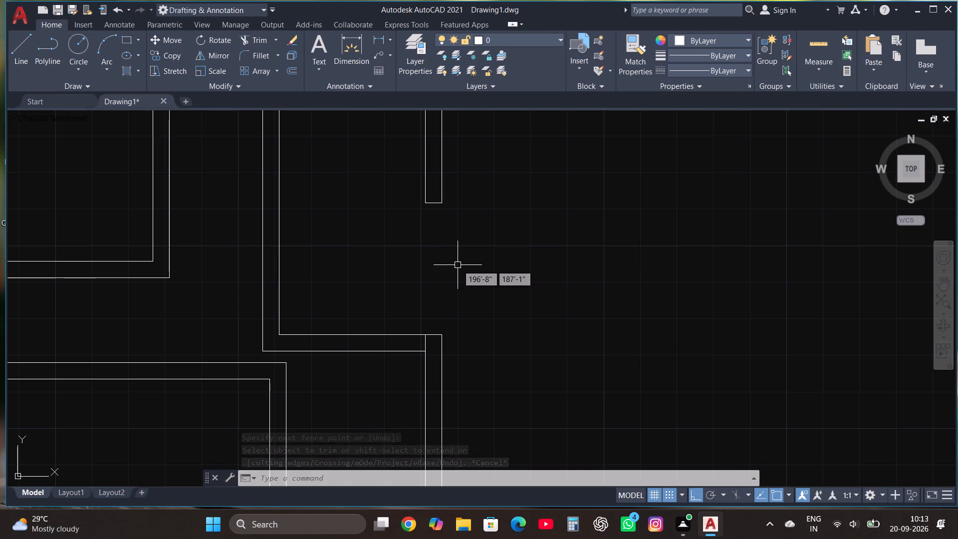
Examine the new wall opening and the walls surrounding the upper-right room.
scroll(458, 265, down, 2)
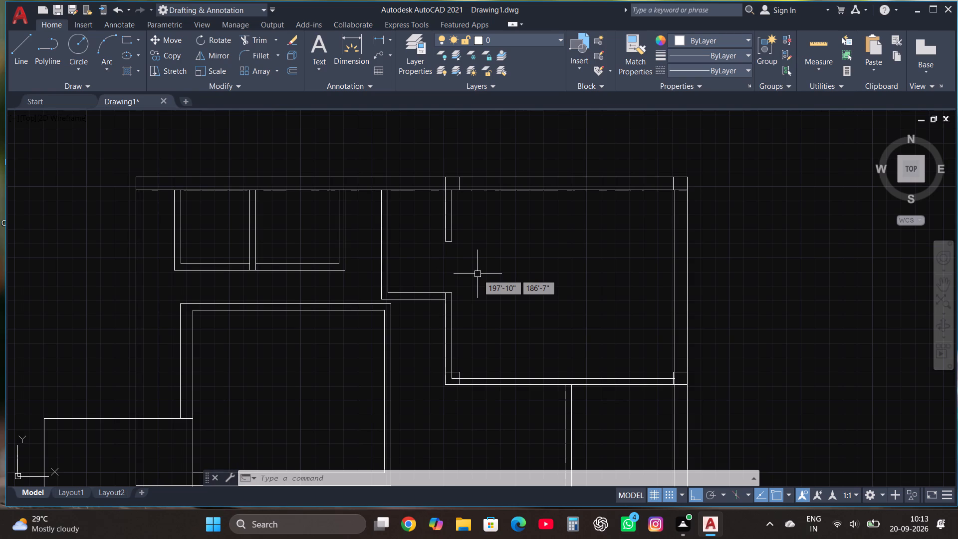
scroll(470, 197, up, 1)
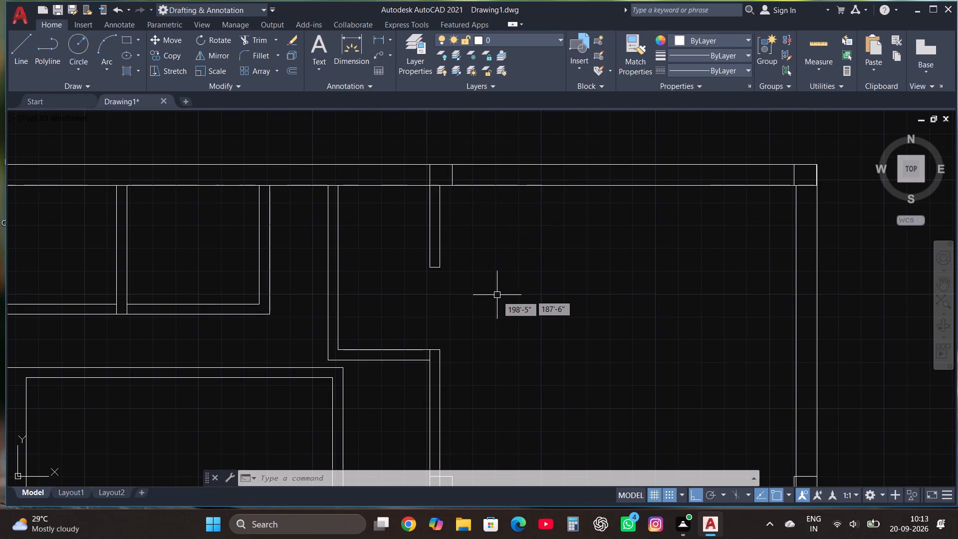
scroll(429, 191, up, 1)
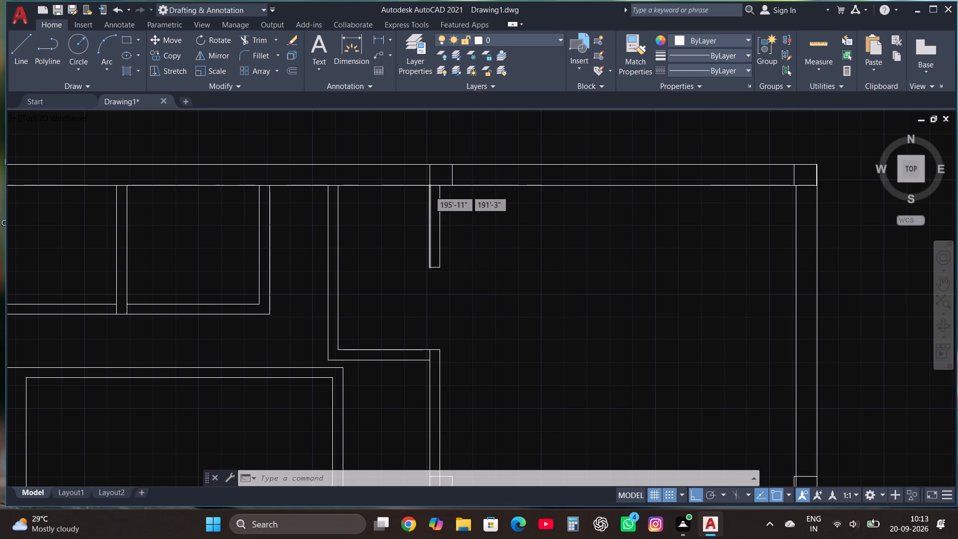
scroll(553, 221, down, 1)
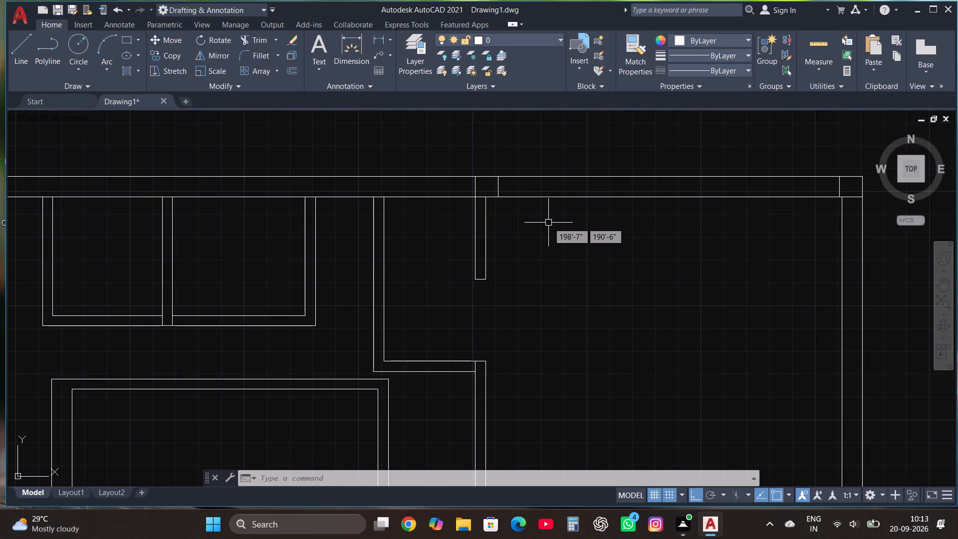
scroll(508, 214, up, 1)
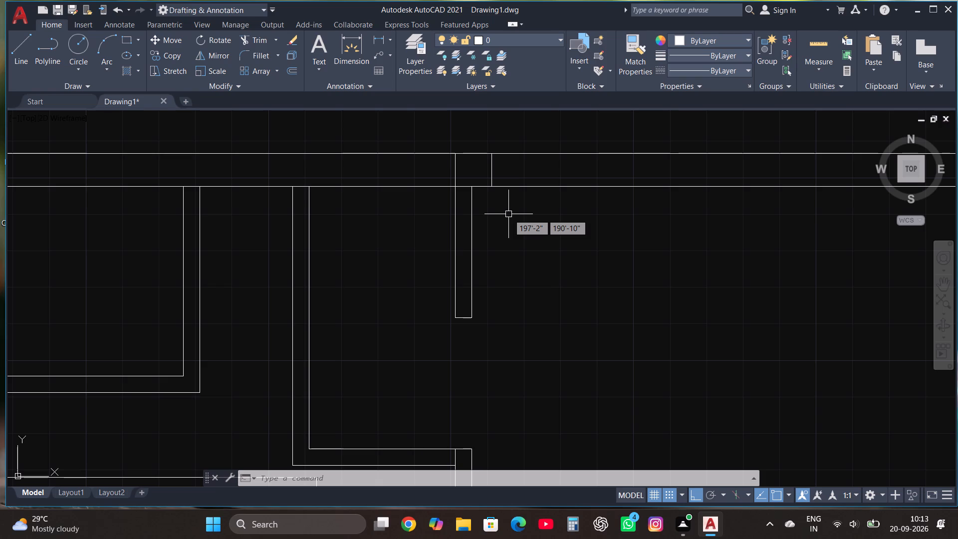
scroll(531, 233, down, 1)
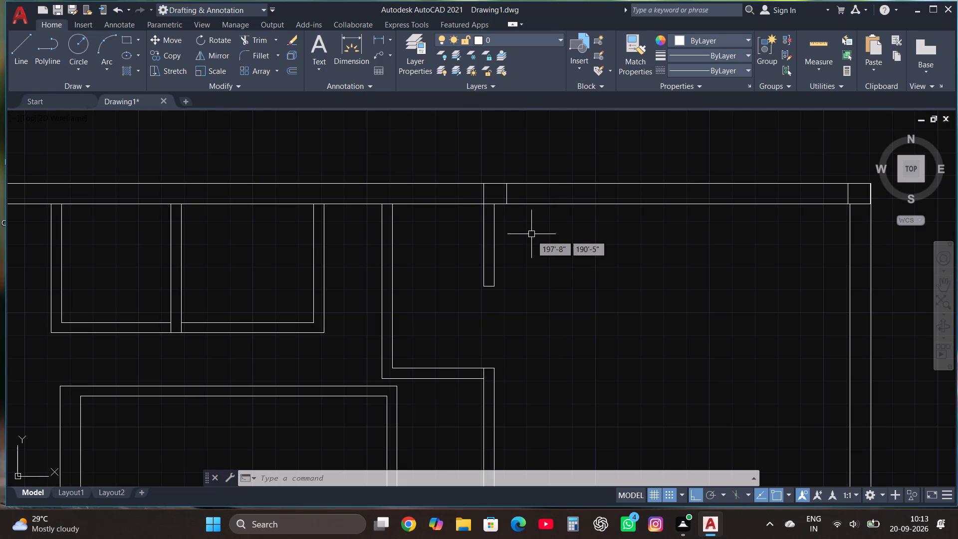
scroll(493, 338, up, 1)
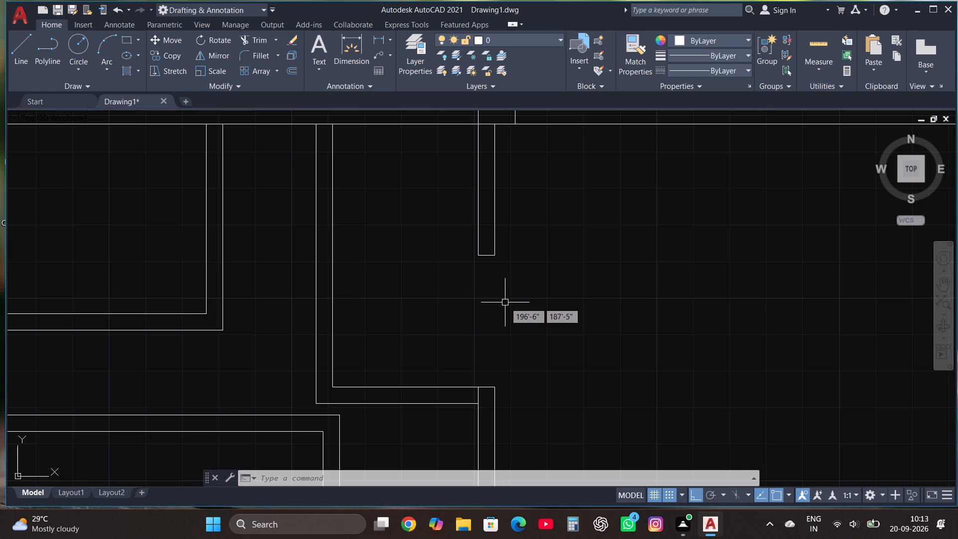
scroll(512, 276, down, 1)
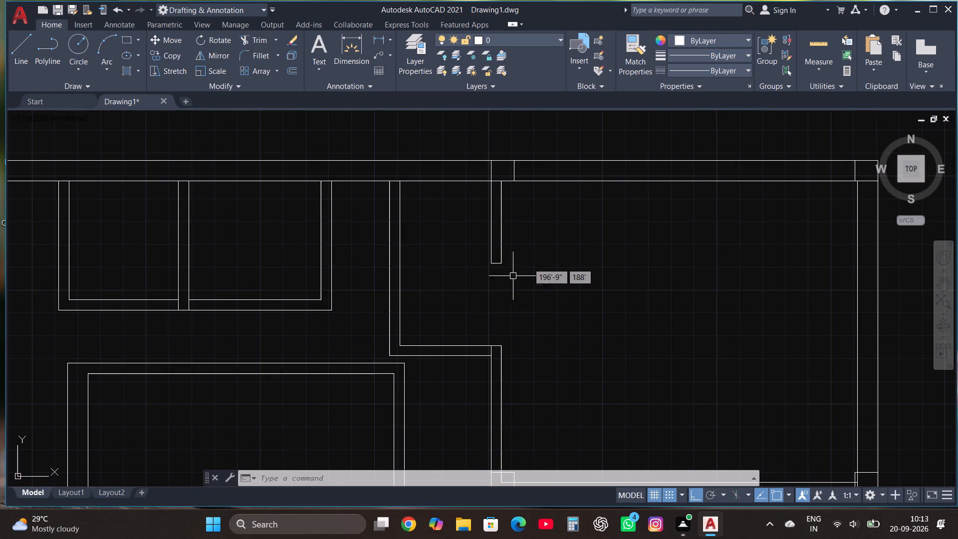
scroll(547, 251, down, 1)
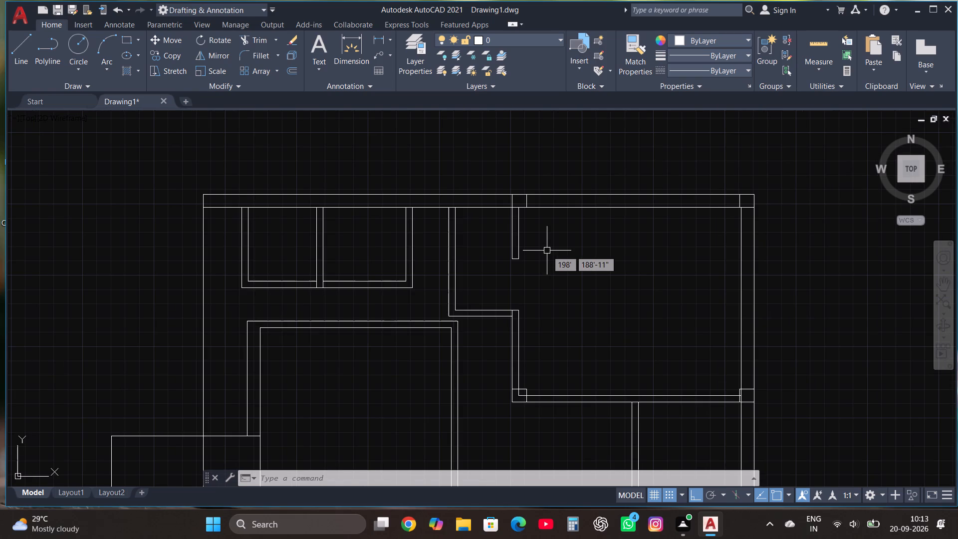
Draw a short horizontal line continuing the narrow room's outer bottom line across and slightly past the upper-right room's left wall.
scroll(526, 325, up, 2)
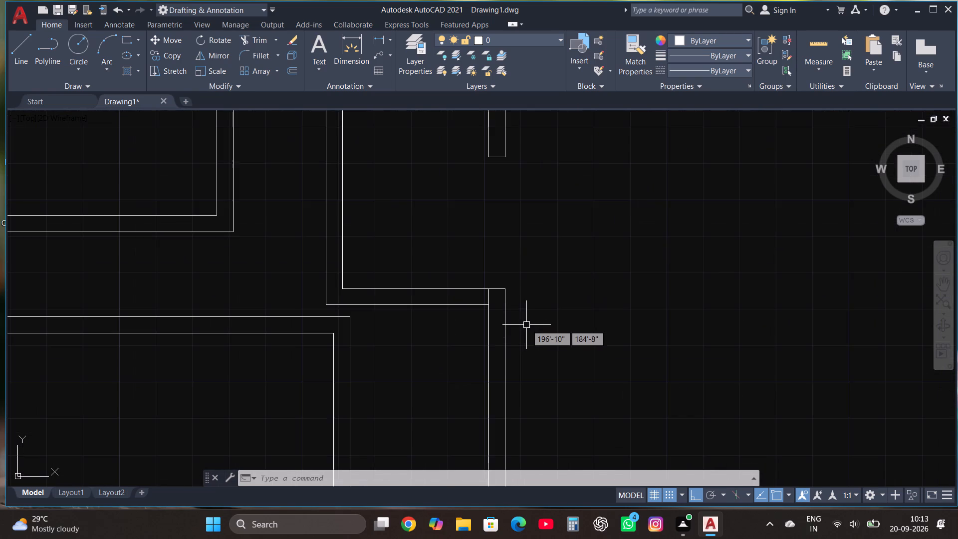
scroll(521, 301, up, 1)
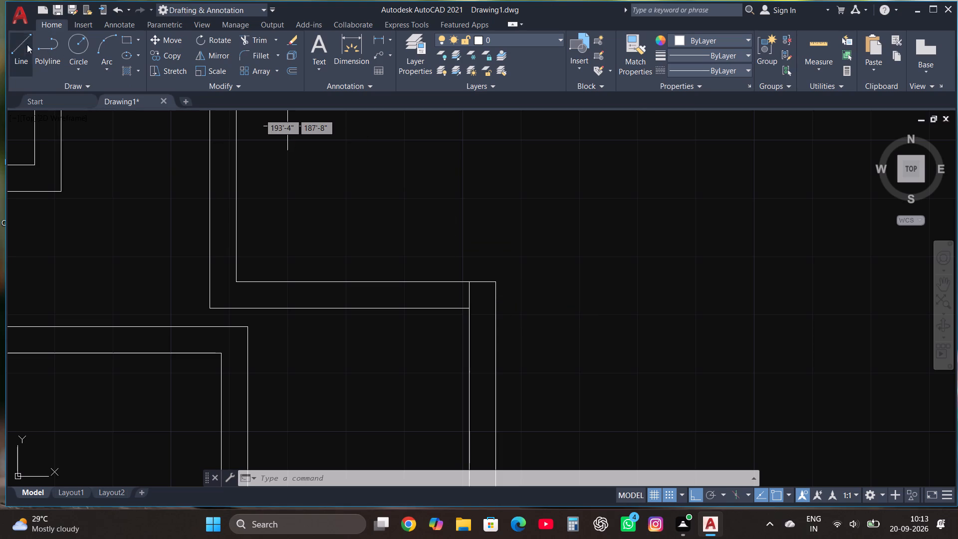
click(10, 47)
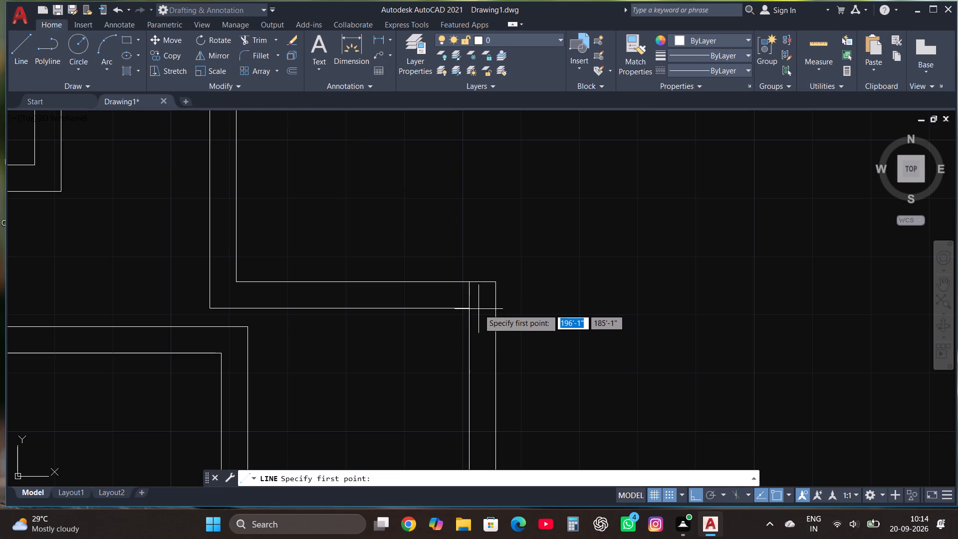
click(469, 307)
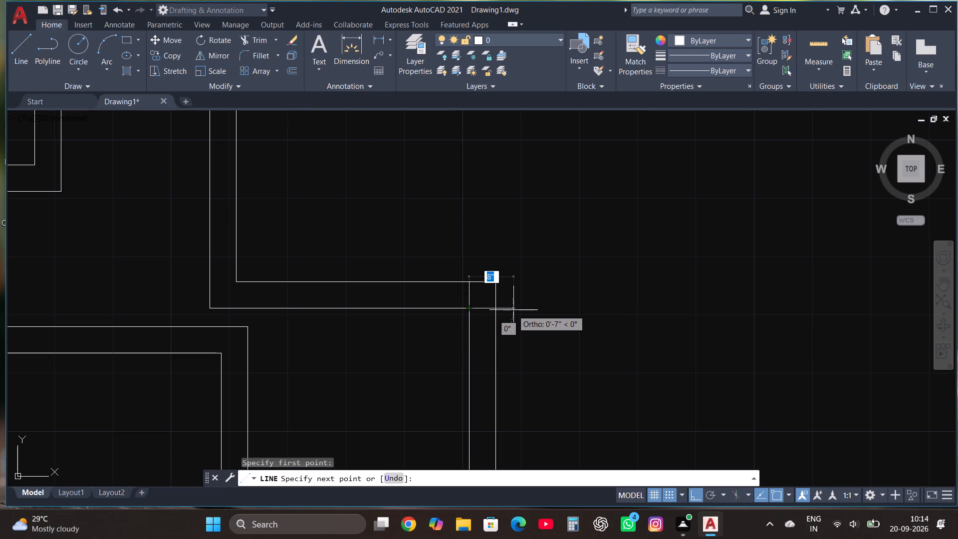
click(513, 309)
key(Escape)
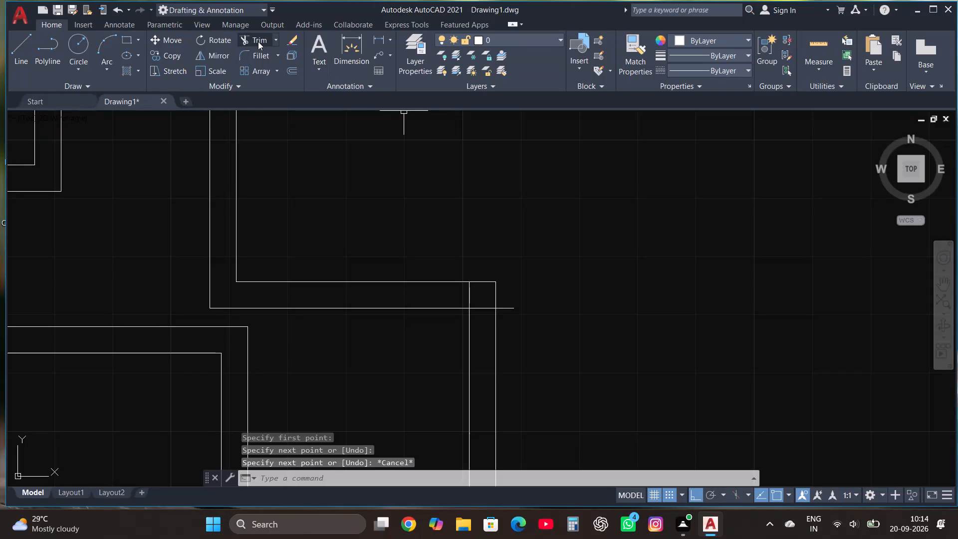
Trim the new line's overhang beyond the wall and the wall's left face between the two horizontal lines at the junction.
click(258, 41)
click(505, 312)
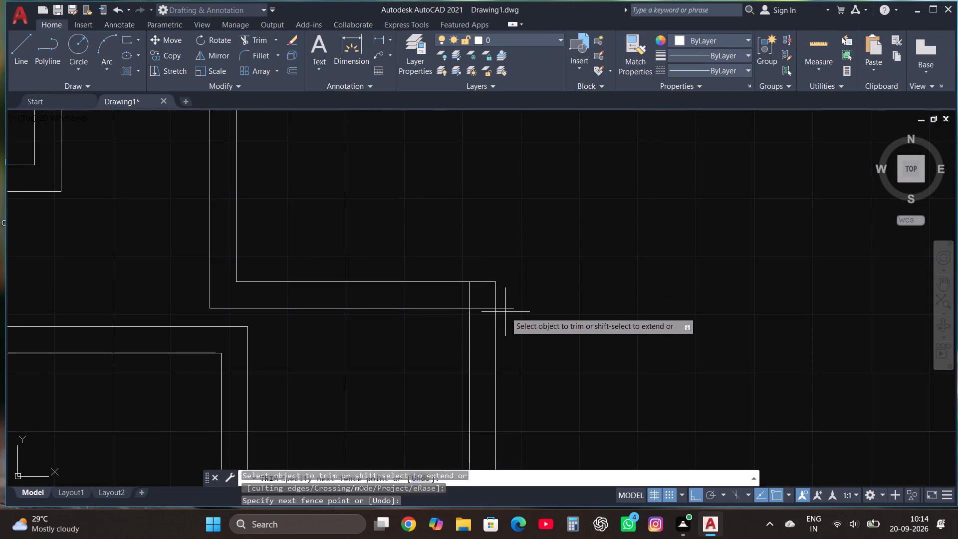
click(506, 296)
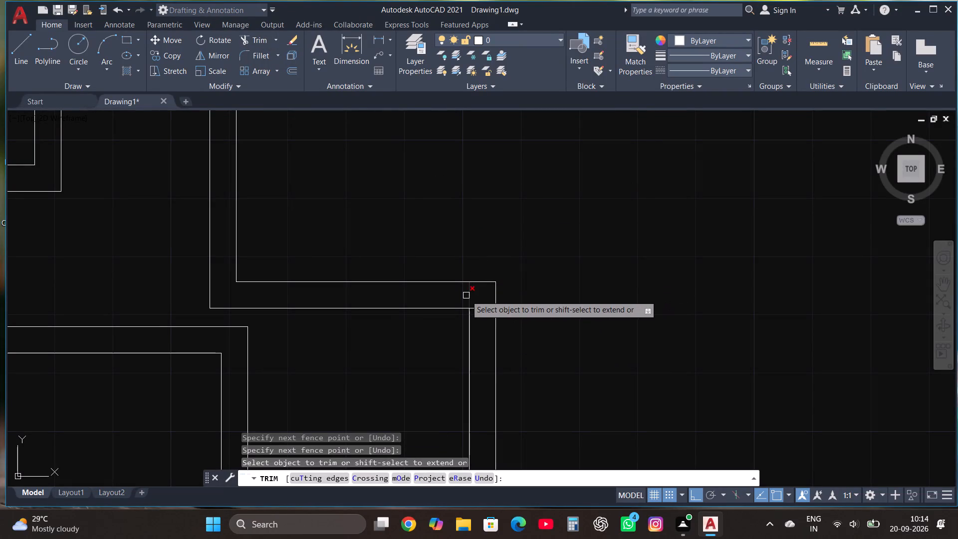
click(466, 295)
scroll(538, 233, down, 1)
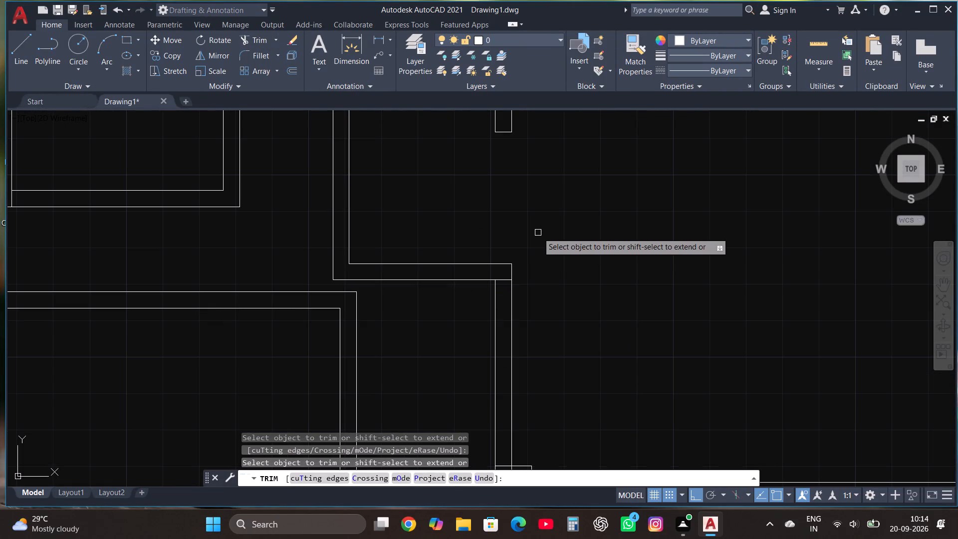
key(Escape)
Trim away both faces of the upper-right room's left wall between the narrow room's bottom wall and the lower-left corner column.
scroll(497, 254, down, 1)
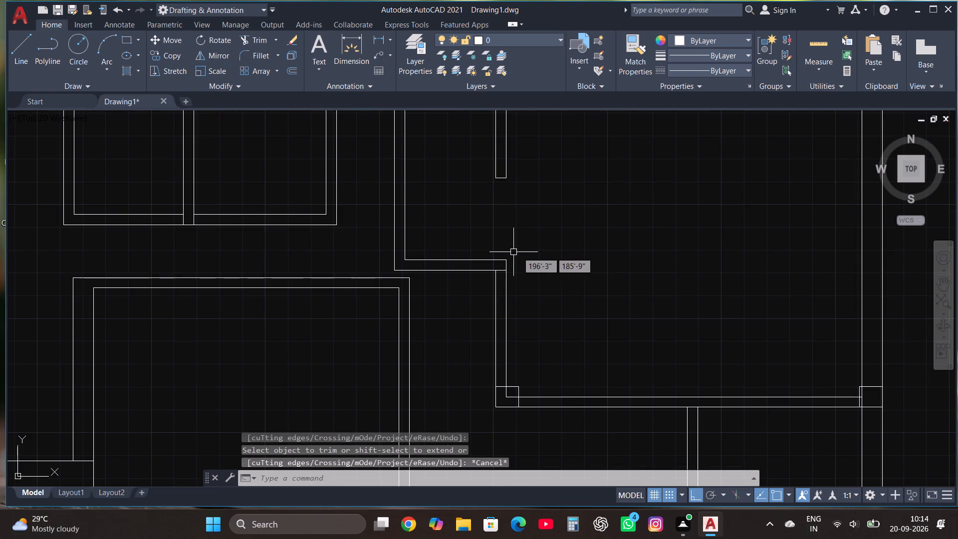
scroll(527, 201, down, 1)
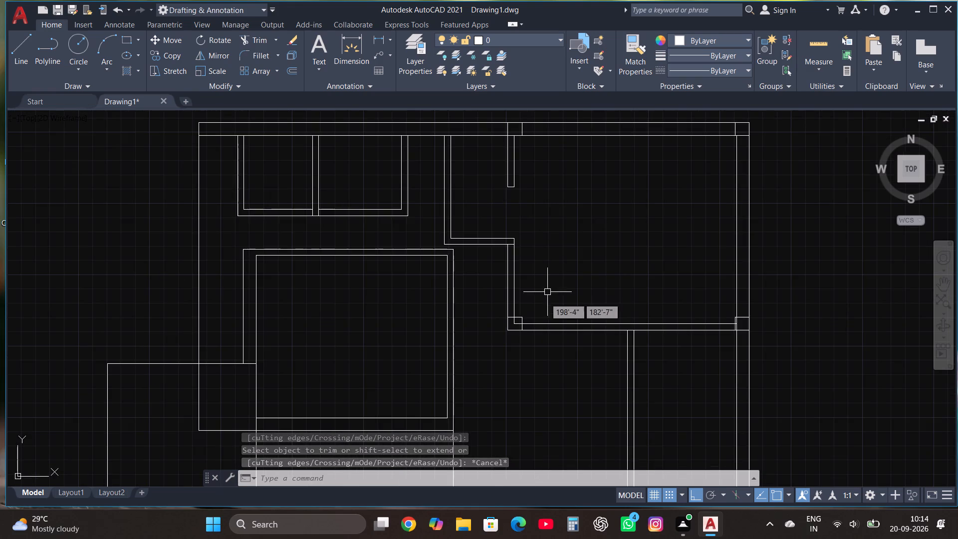
scroll(541, 309, up, 2)
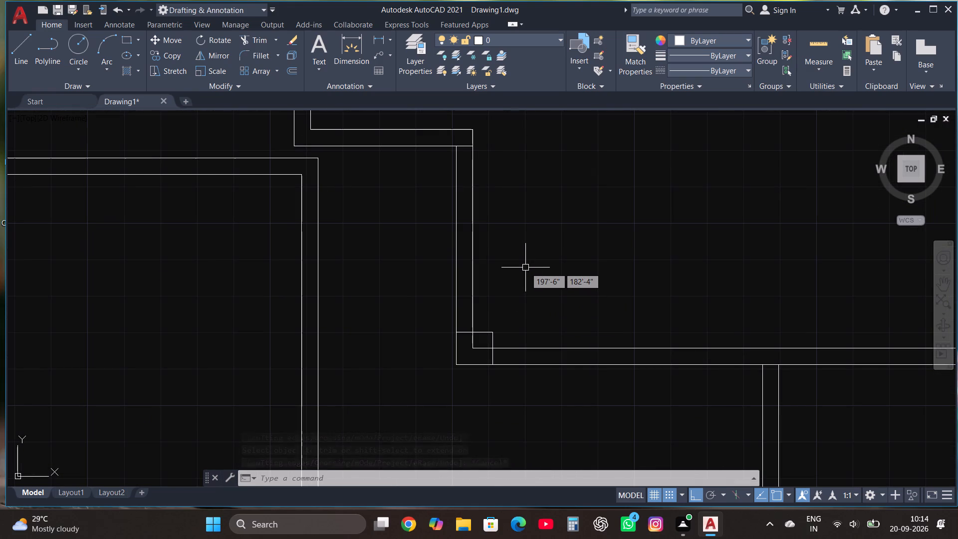
click(264, 41)
click(426, 197)
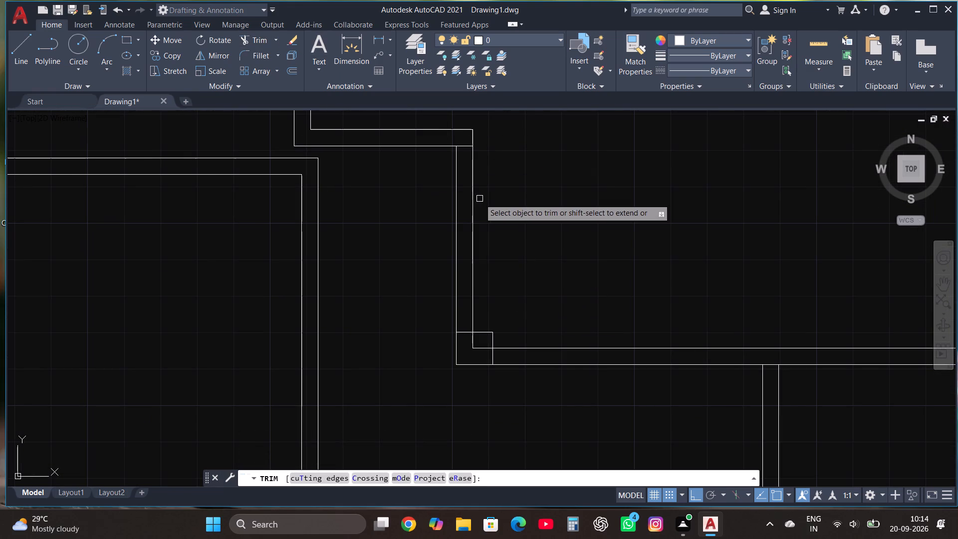
click(426, 241)
click(523, 232)
scroll(523, 232, down, 1)
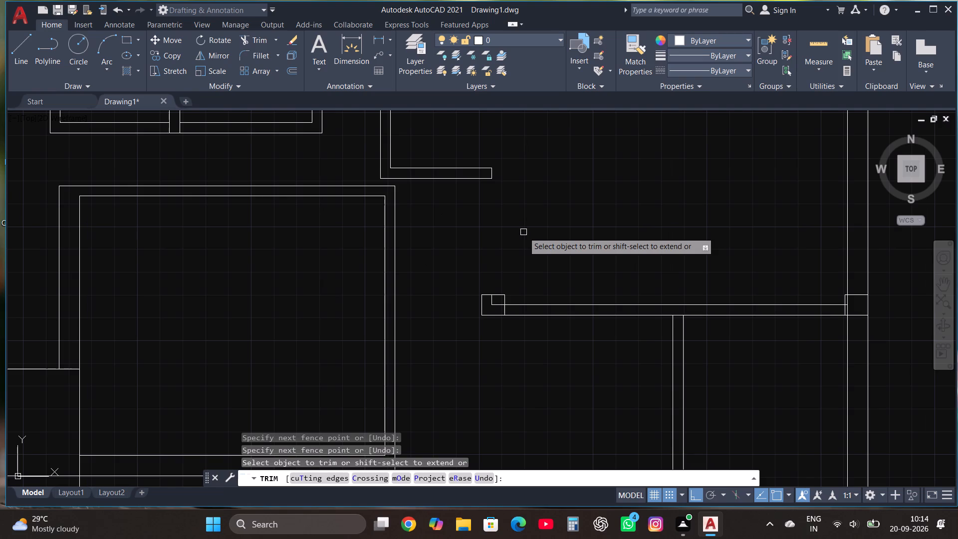
key(Escape)
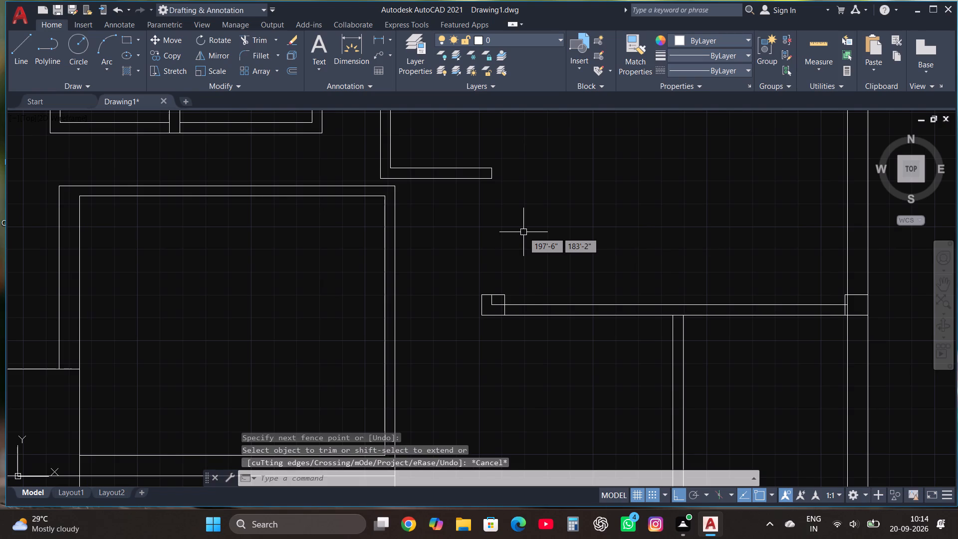
Trim away the wall line ends inside the column at the upper-right room's lower-left corner, leaving a clean square.
scroll(512, 301, up, 1)
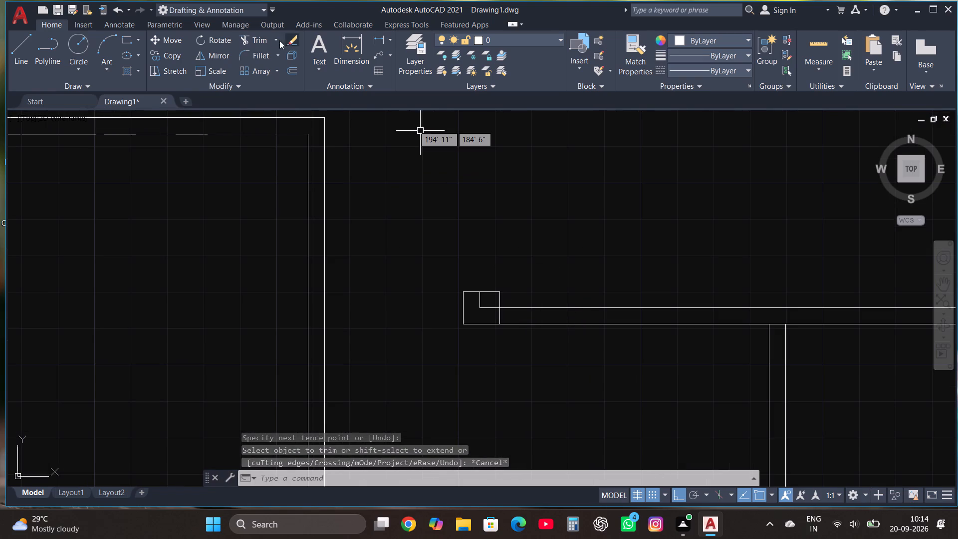
click(254, 37)
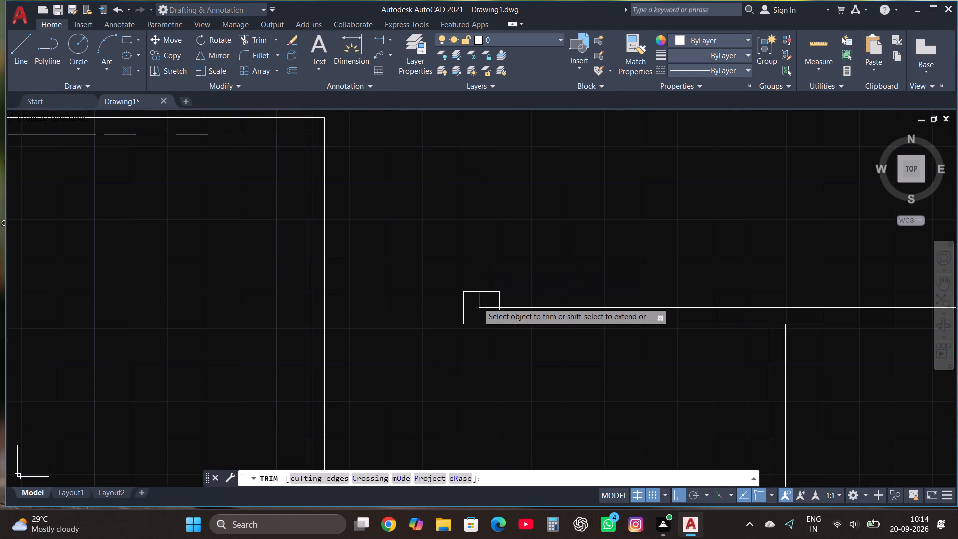
click(478, 302)
click(480, 304)
click(482, 318)
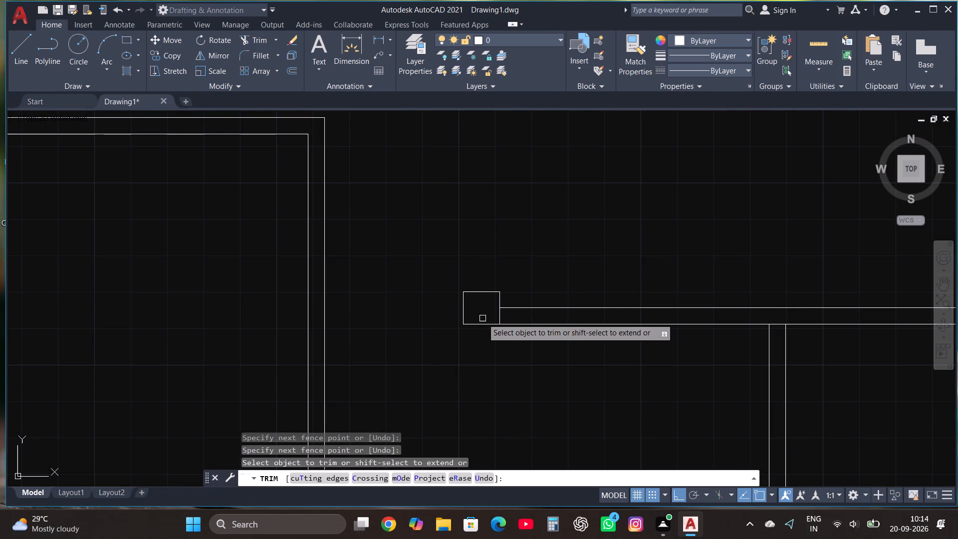
key(Escape)
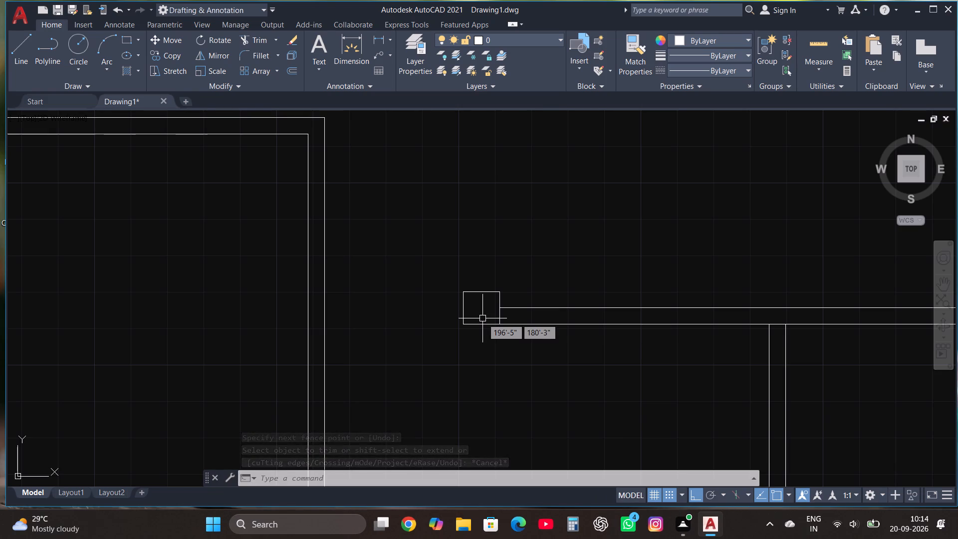
Save the drawing in the Downloads folder under the name "g+1 5bhk".
scroll(484, 319, down, 3)
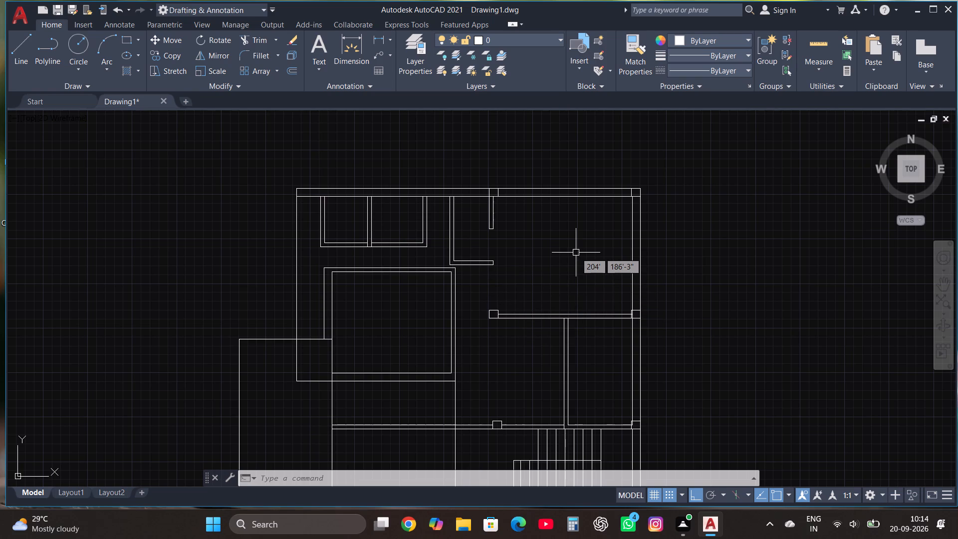
key(ctrl+s)
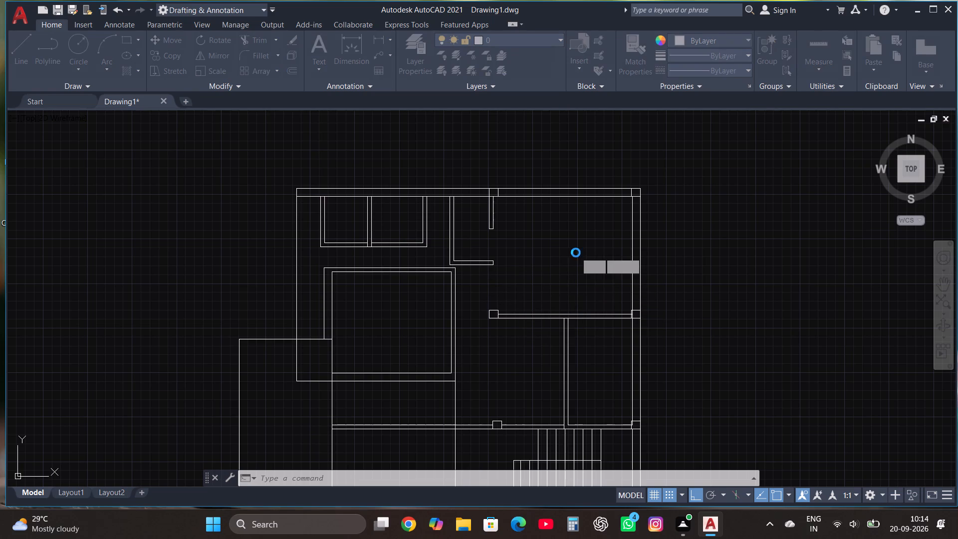
click(443, 111)
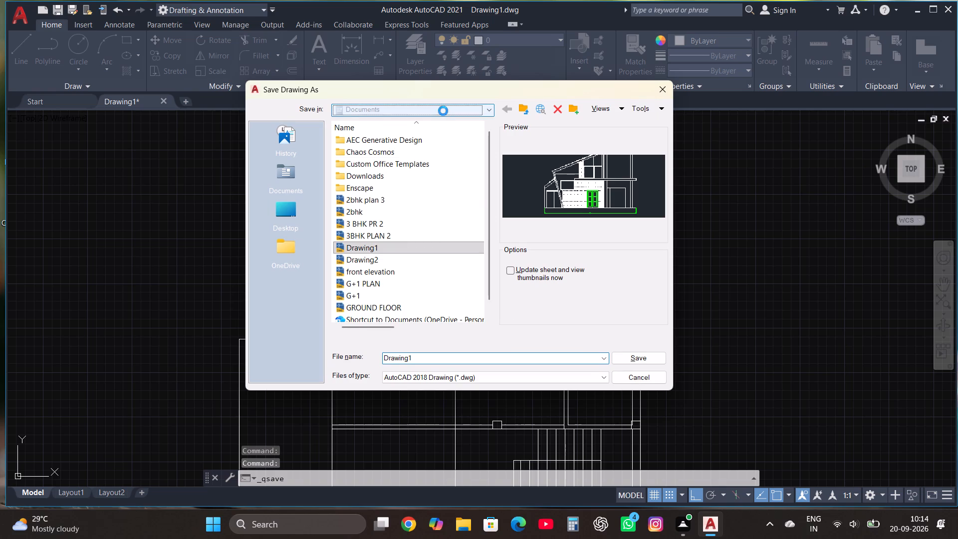
click(385, 266)
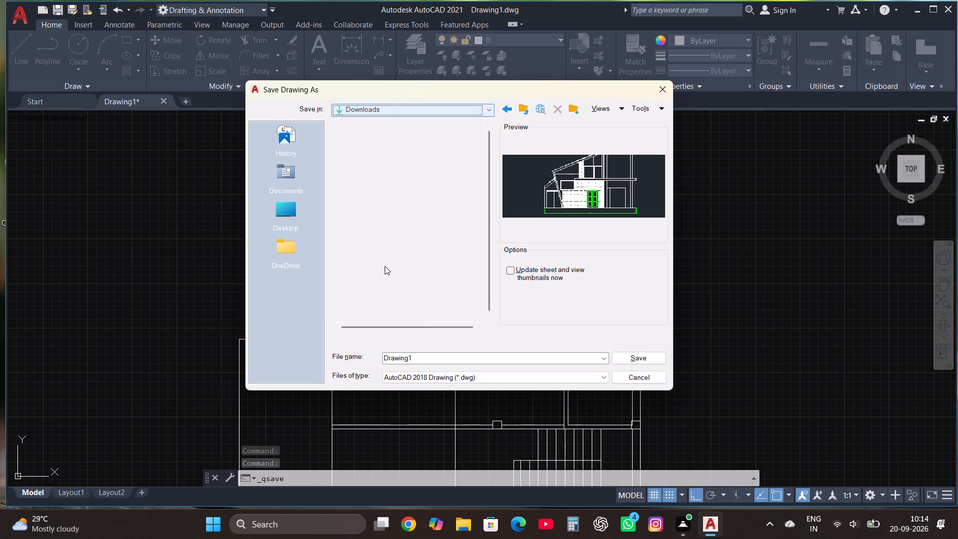
click(434, 359)
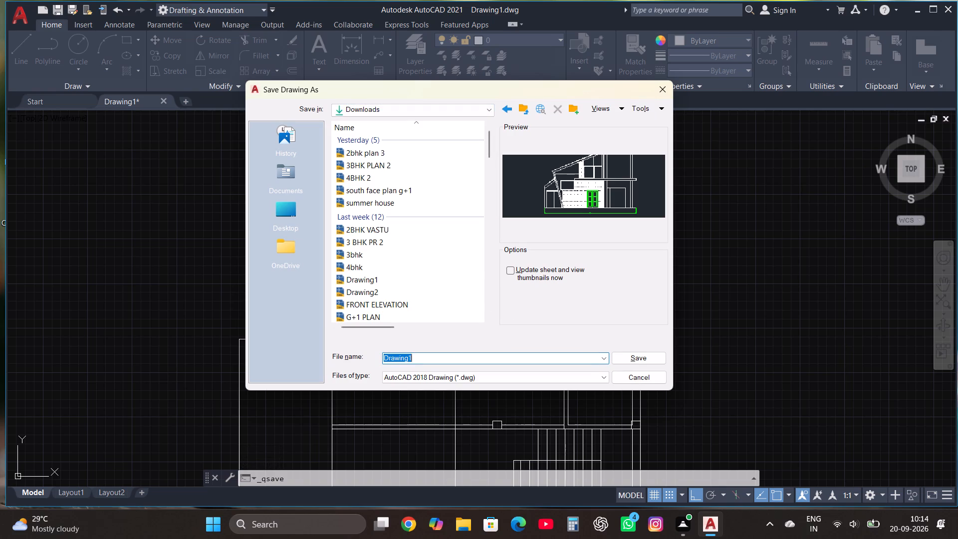
key(g)
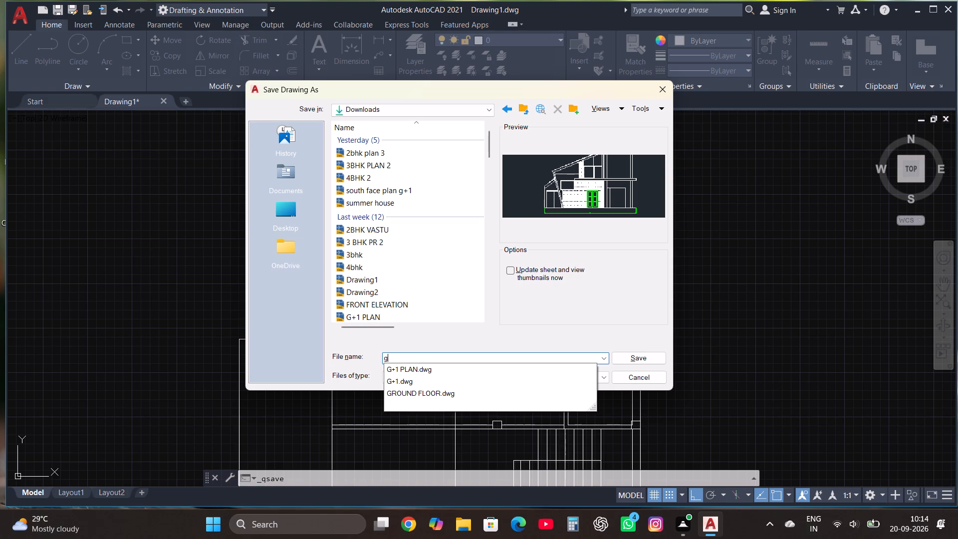
text(+1)
key(space)
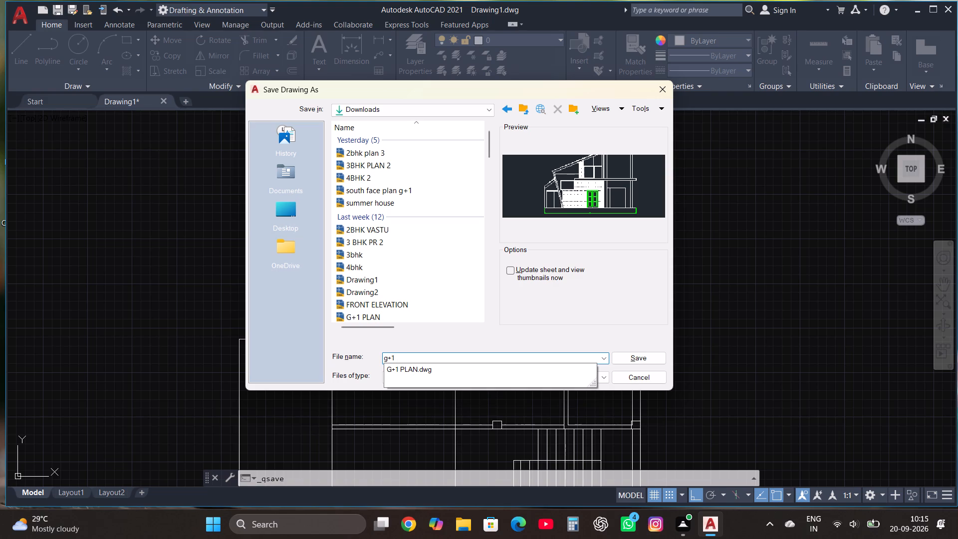
text(5bhk)
click(626, 354)
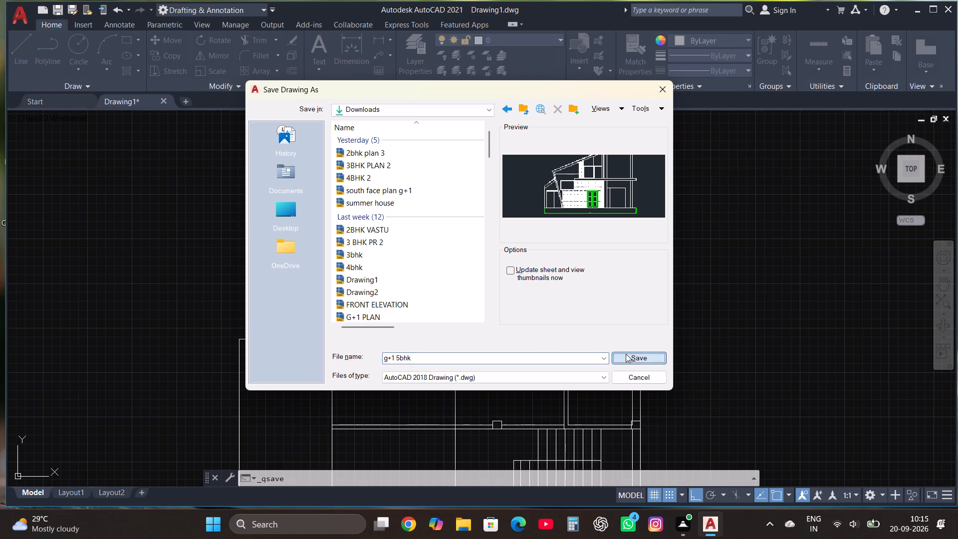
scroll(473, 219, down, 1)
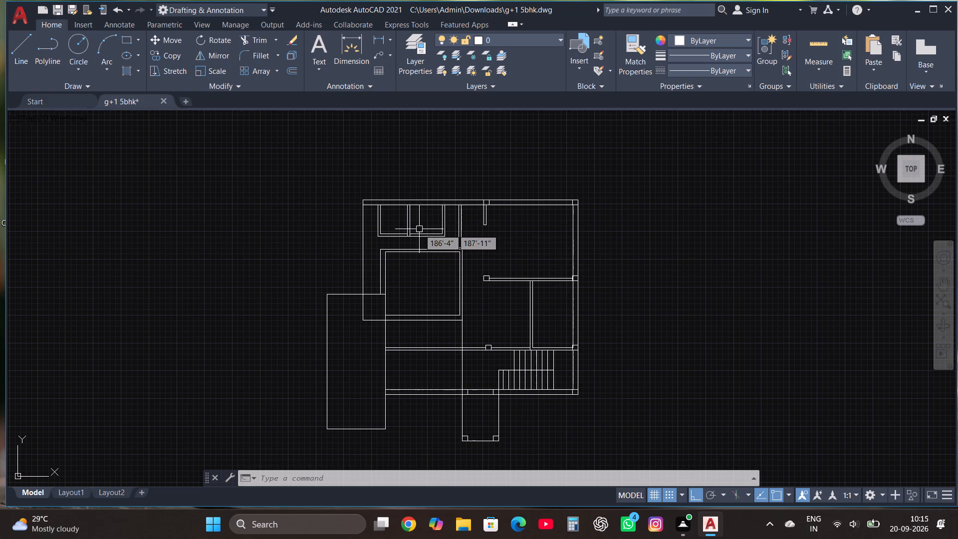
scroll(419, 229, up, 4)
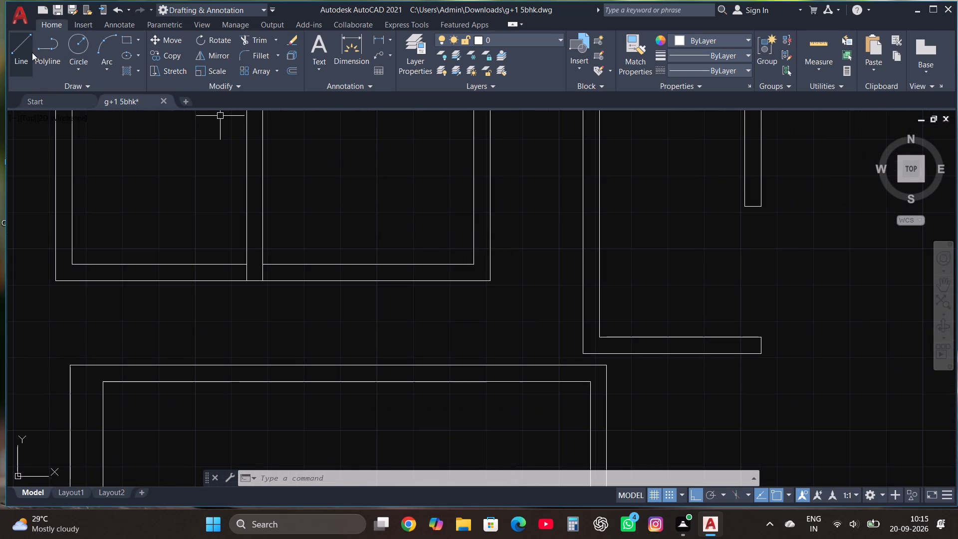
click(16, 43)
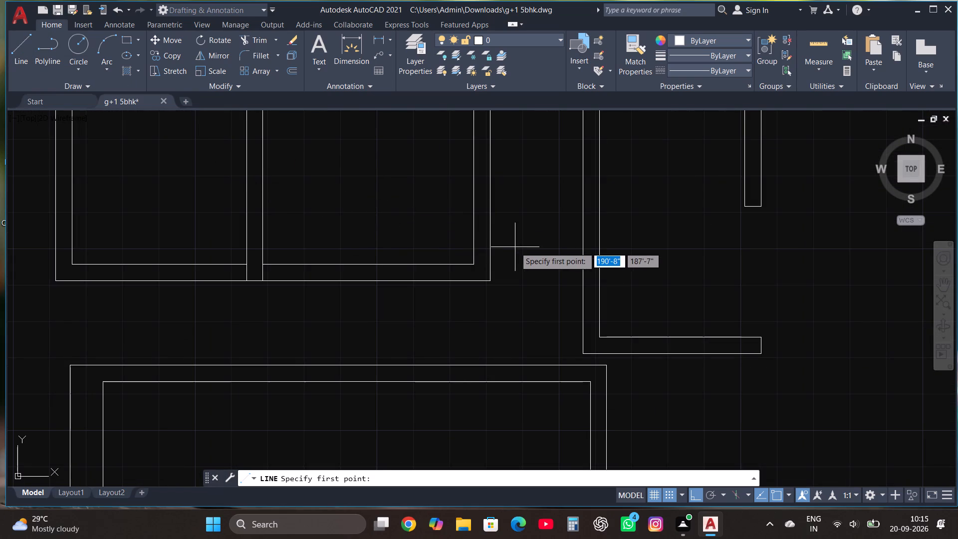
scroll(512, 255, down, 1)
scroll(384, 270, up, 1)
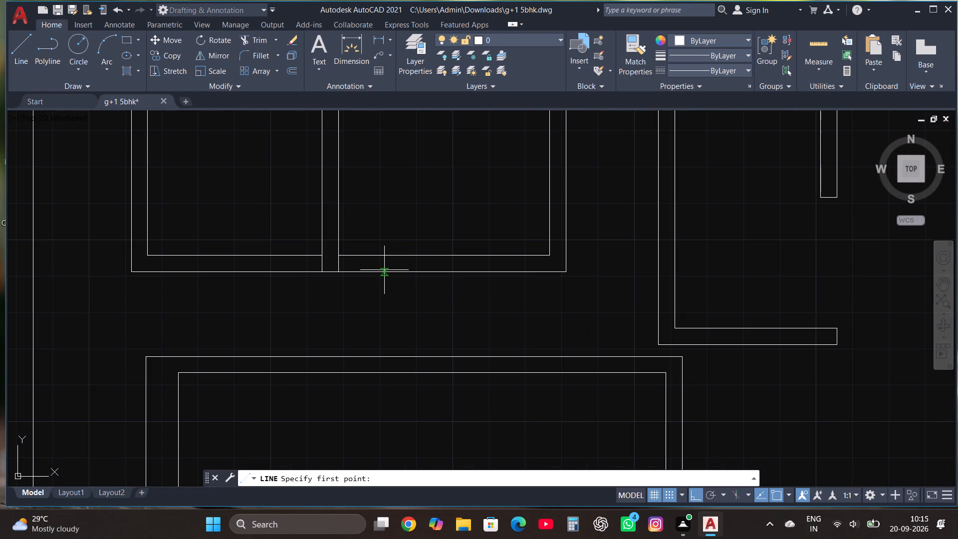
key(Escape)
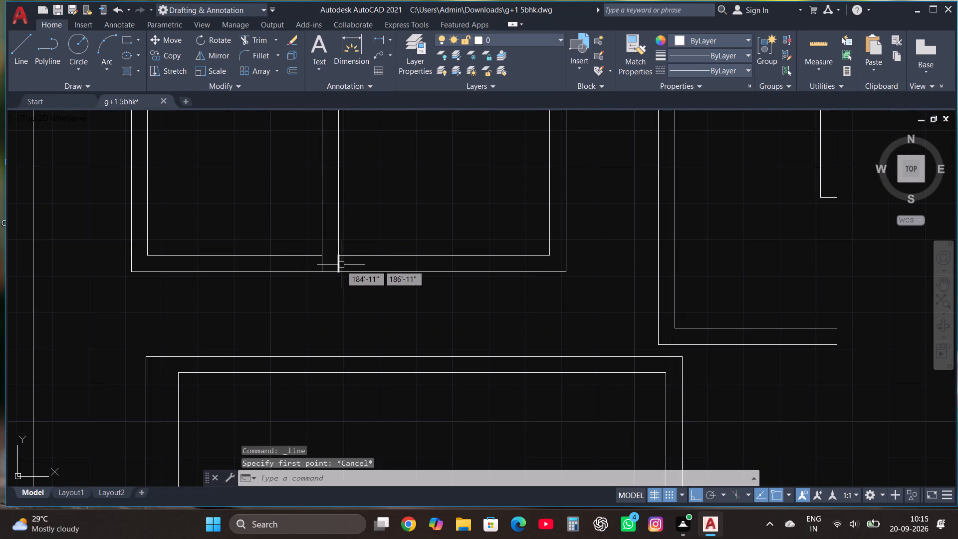
Copy the short line crossing the bottom wall at the right face of the two small top rooms' partition 2'8" to the right.
click(341, 265)
click(167, 57)
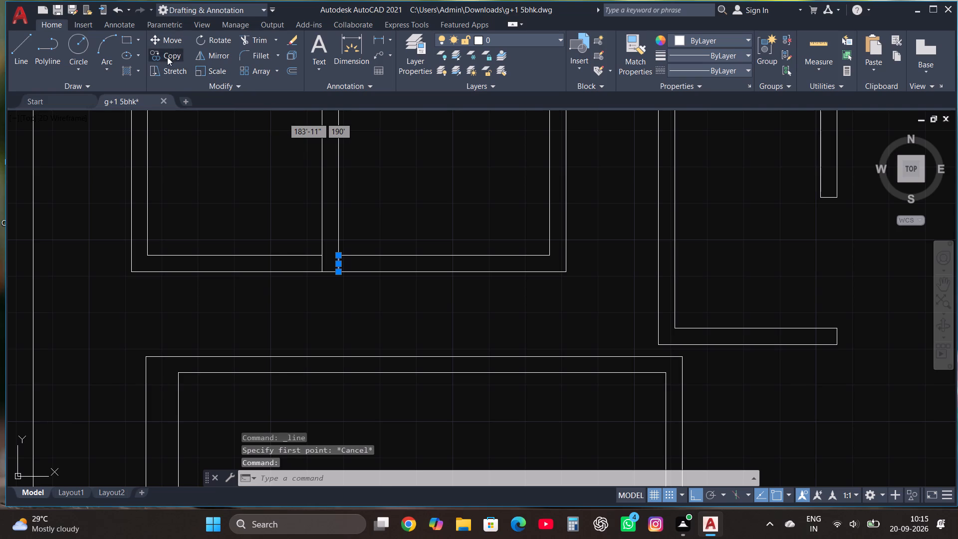
click(338, 263)
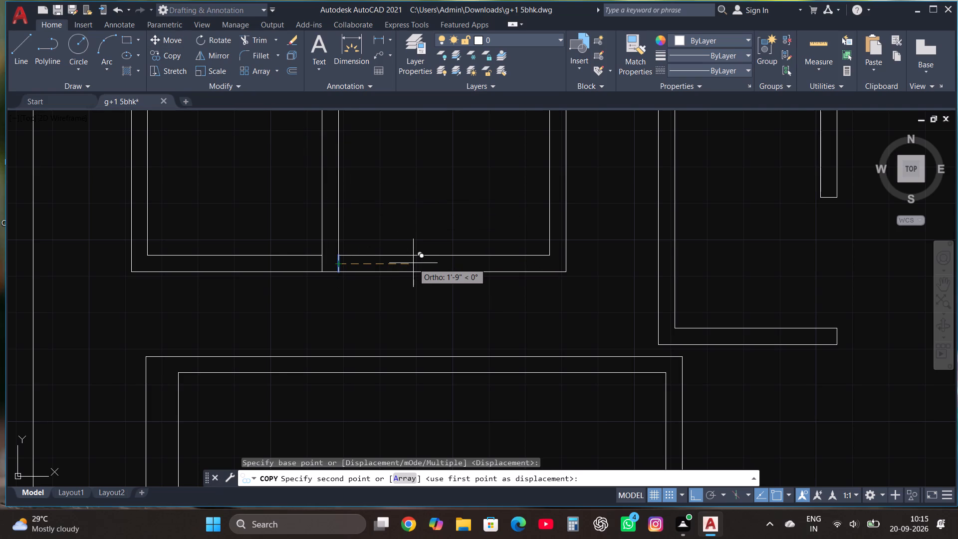
text(2'8")
key(Return)
key(Escape)
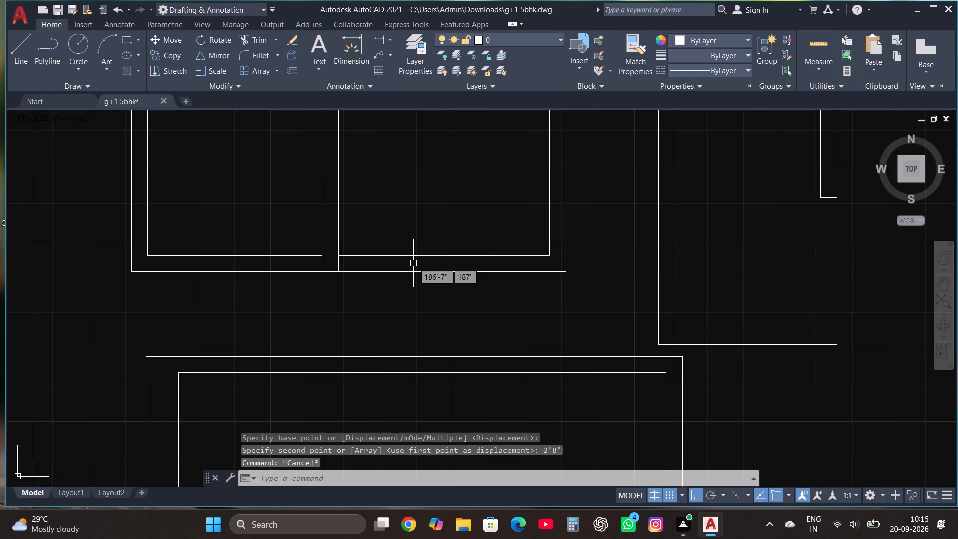
Trim both faces of the right small room's bottom wall between the partition and the copied line to cut a door opening.
click(255, 37)
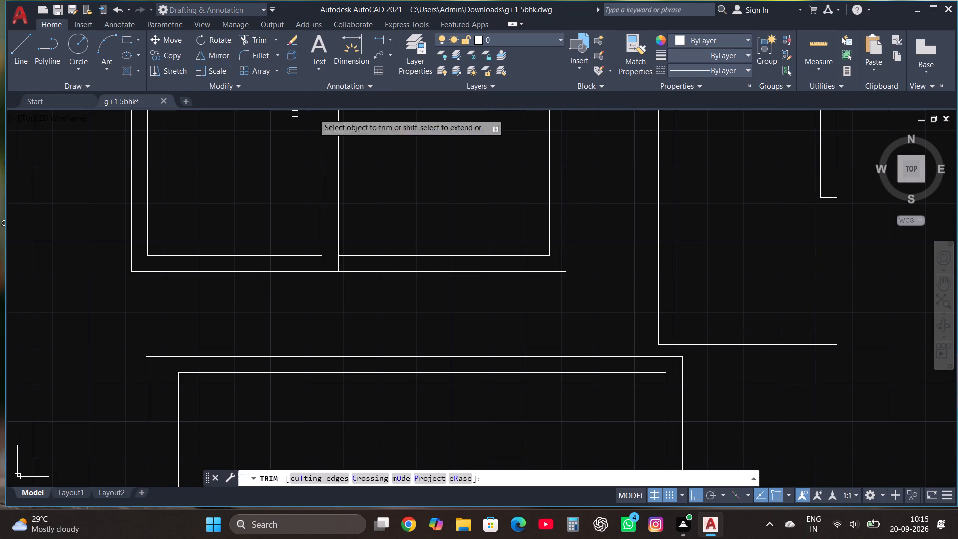
click(376, 193)
click(375, 281)
key(Escape)
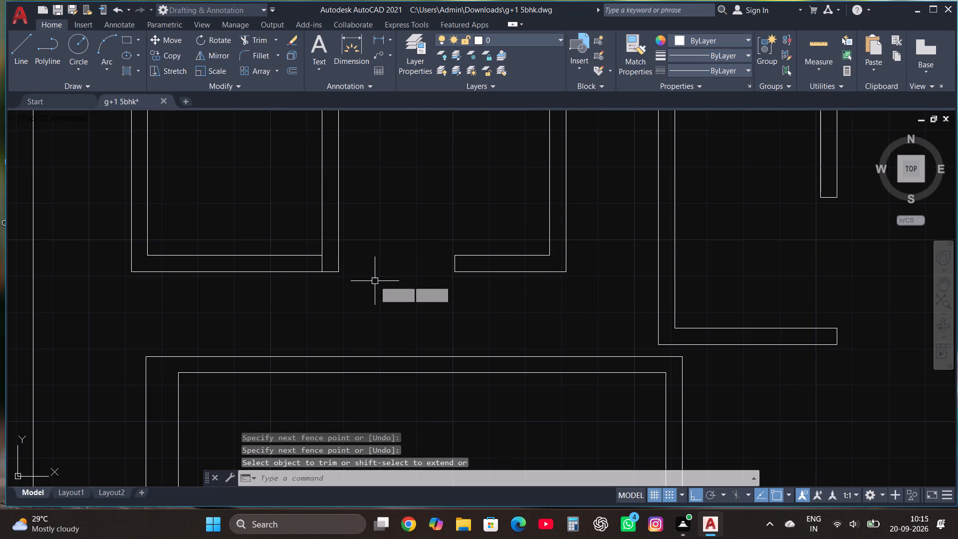
Draw a short vertical line across the left small room's bottom wall, from outer to inner face, at the partition's left face.
scroll(375, 281, down, 1)
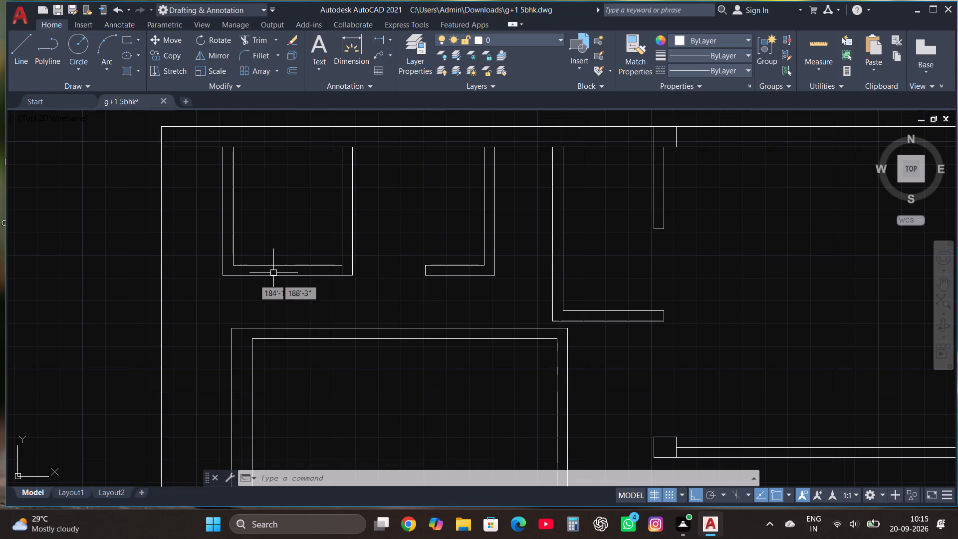
scroll(316, 260, up, 2)
click(378, 285)
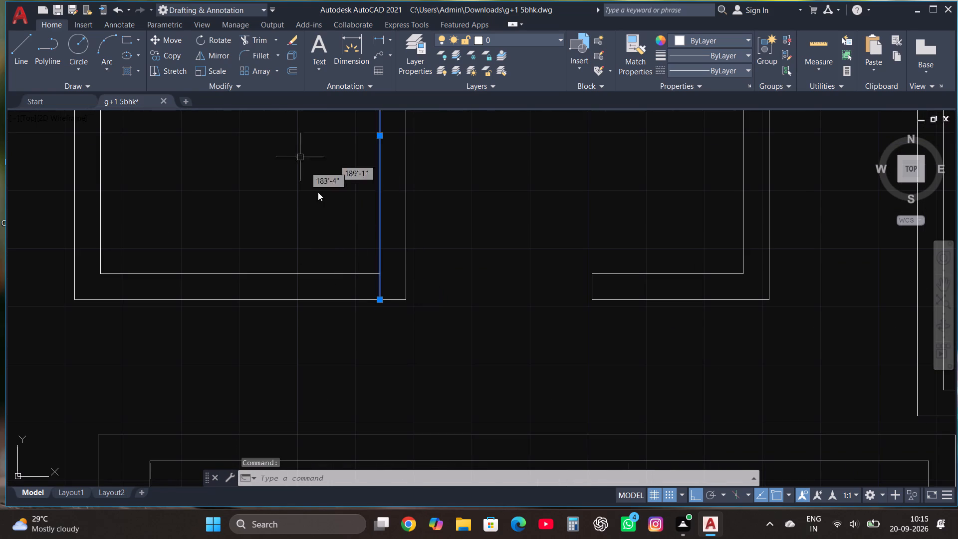
key(Escape)
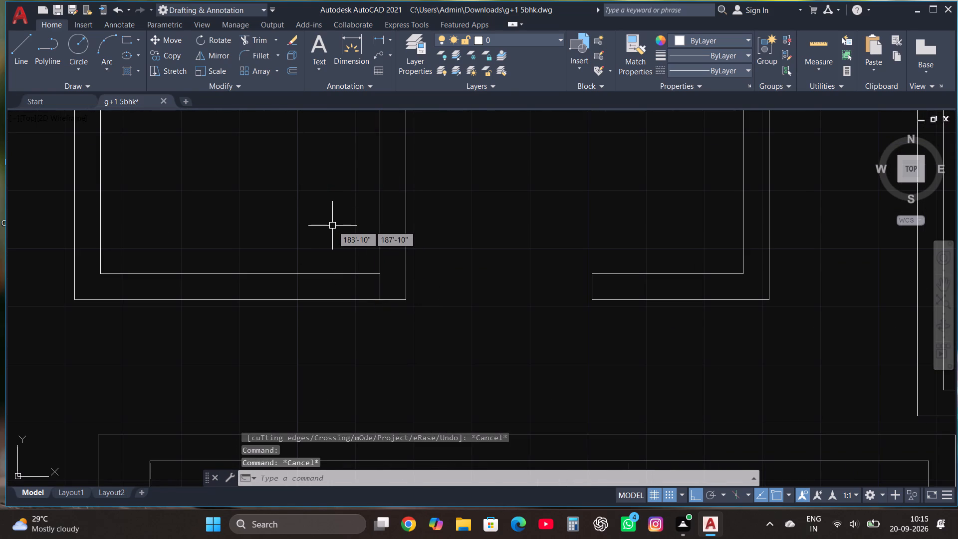
click(24, 49)
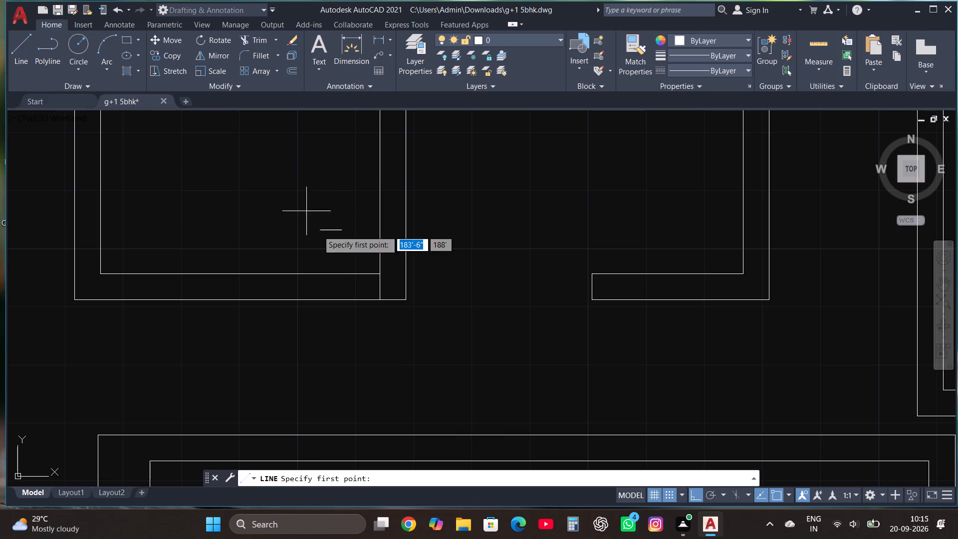
click(379, 301)
click(382, 274)
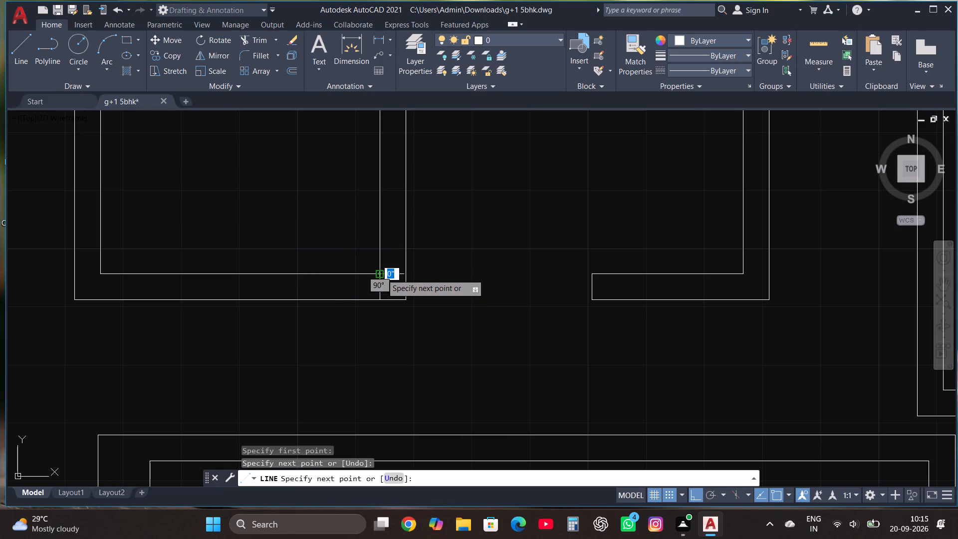
key(Escape)
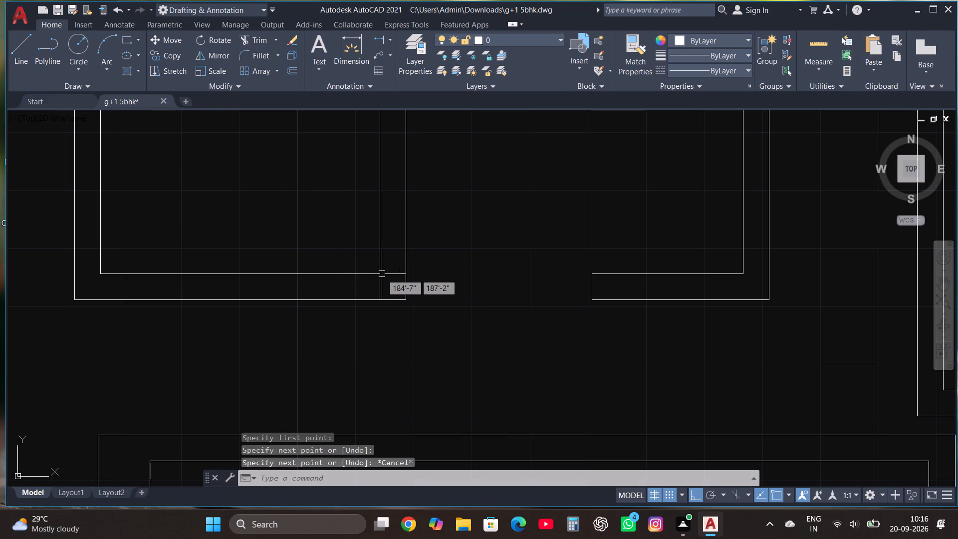
Copy the new short line across the left small room's bottom wall, using its midpoint as the base point.
click(380, 282)
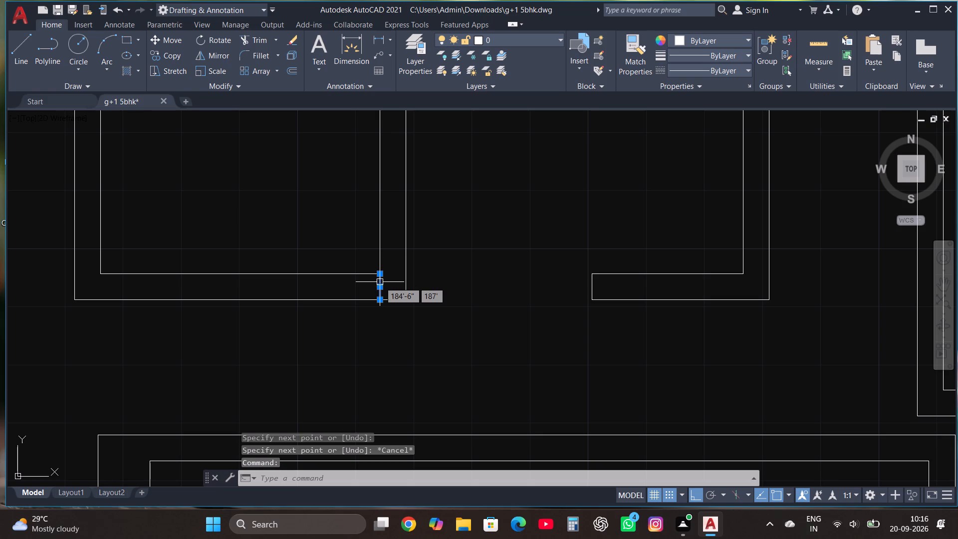
click(156, 51)
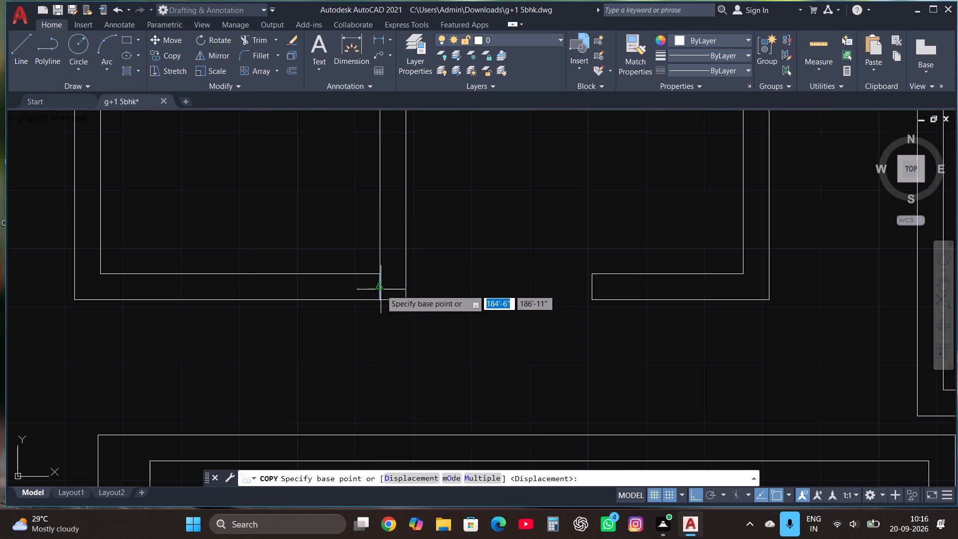
click(380, 289)
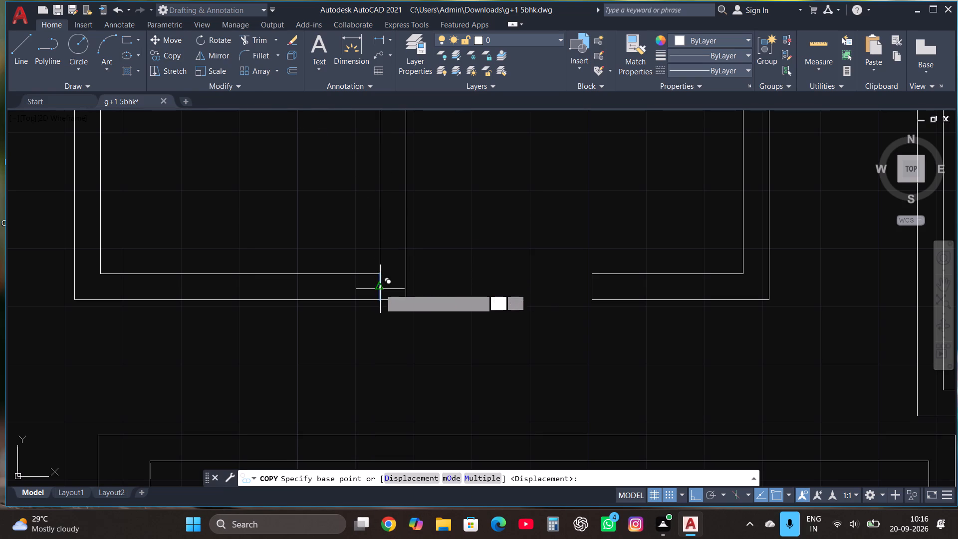
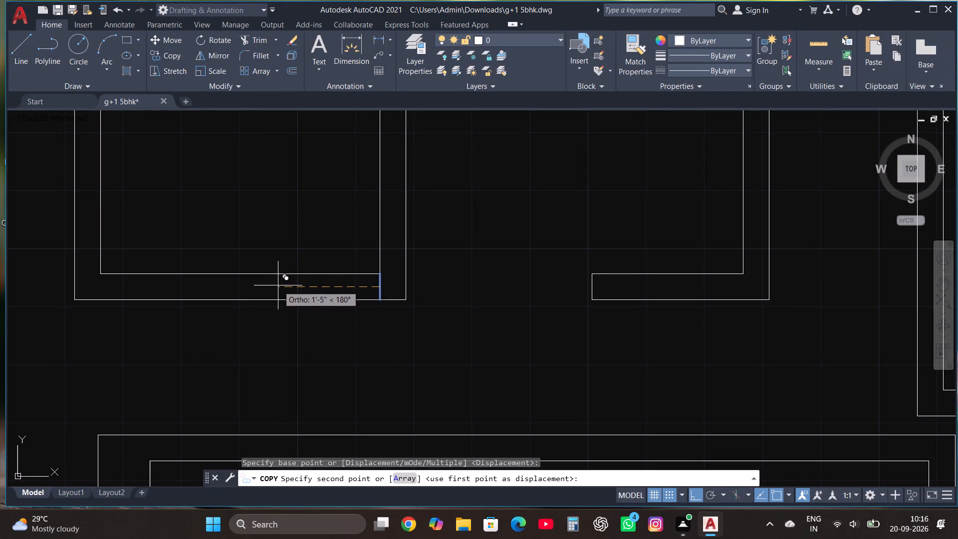
Place the copy of the short line 2'8" to the left of the partition's left face, across the left small room's bottom wall.
text(2')
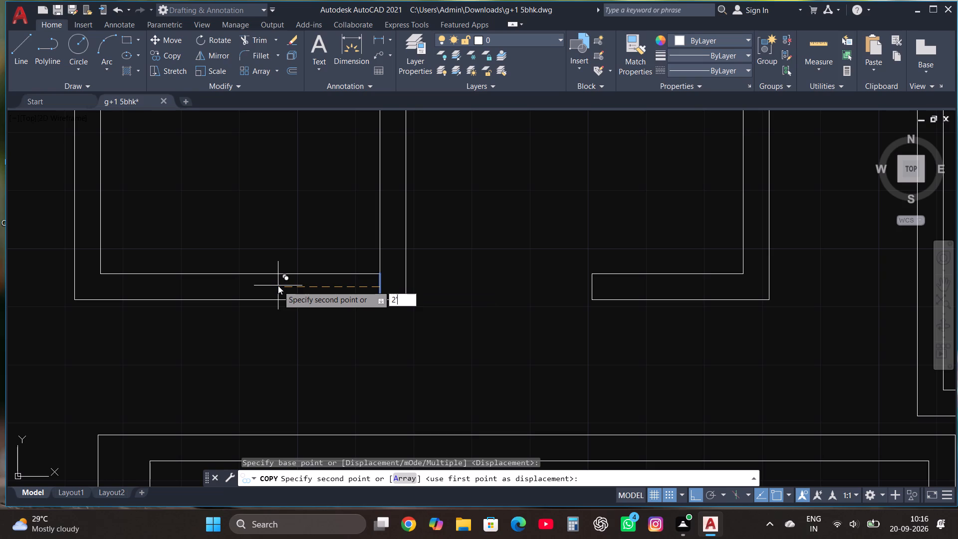
key(8)
key(shift+quotedbl)
key(Return)
key(Escape)
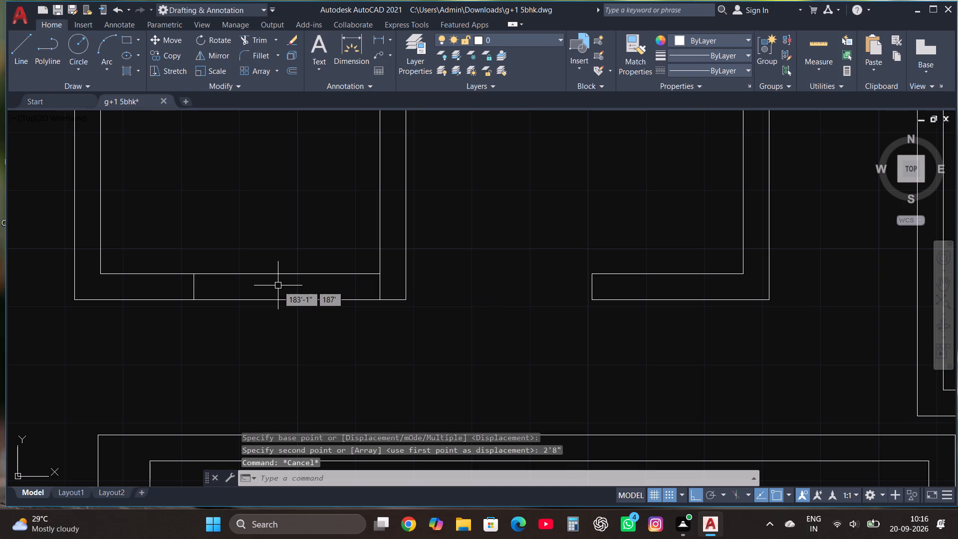
scroll(349, 273, down, 2)
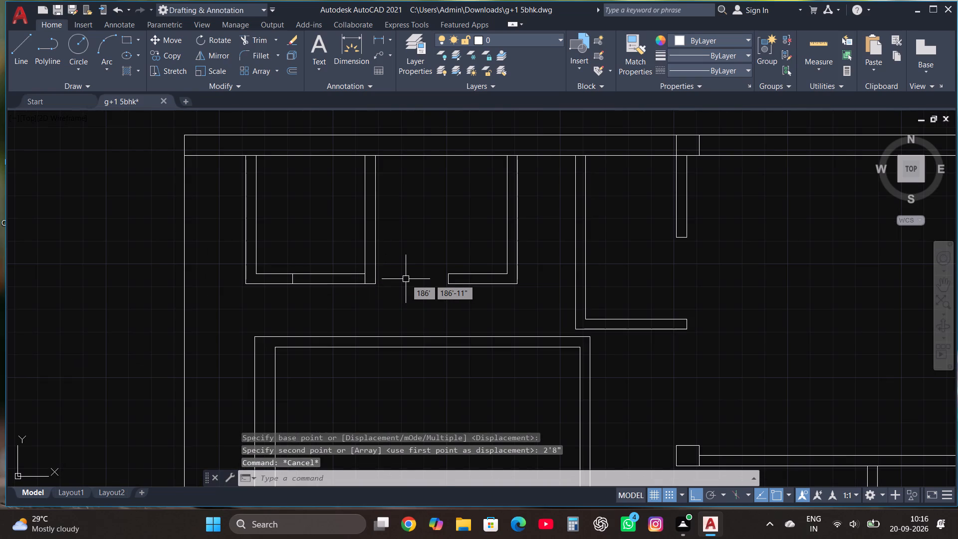
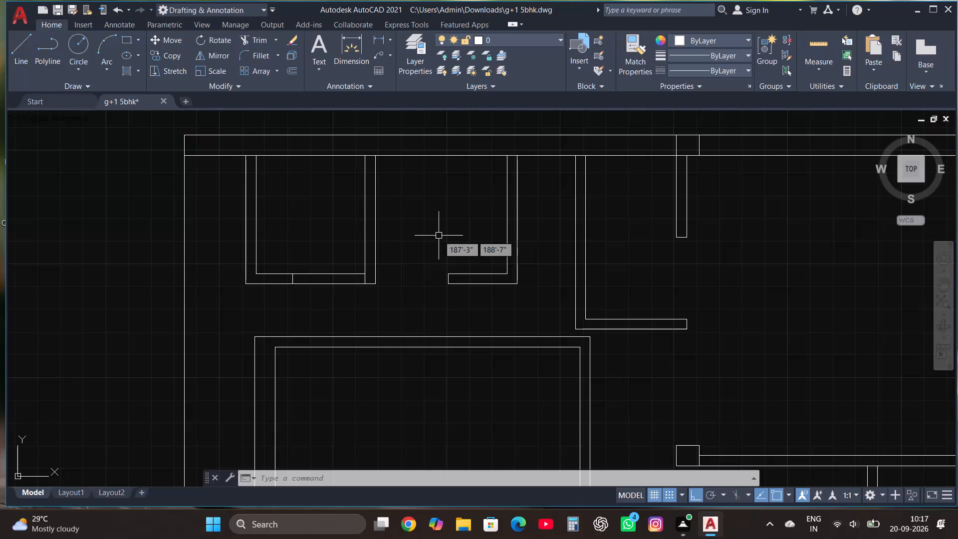
Trim both bottom wall lines of the left small room between the short line and the partition to open the doorway.
click(259, 42)
click(329, 304)
click(333, 243)
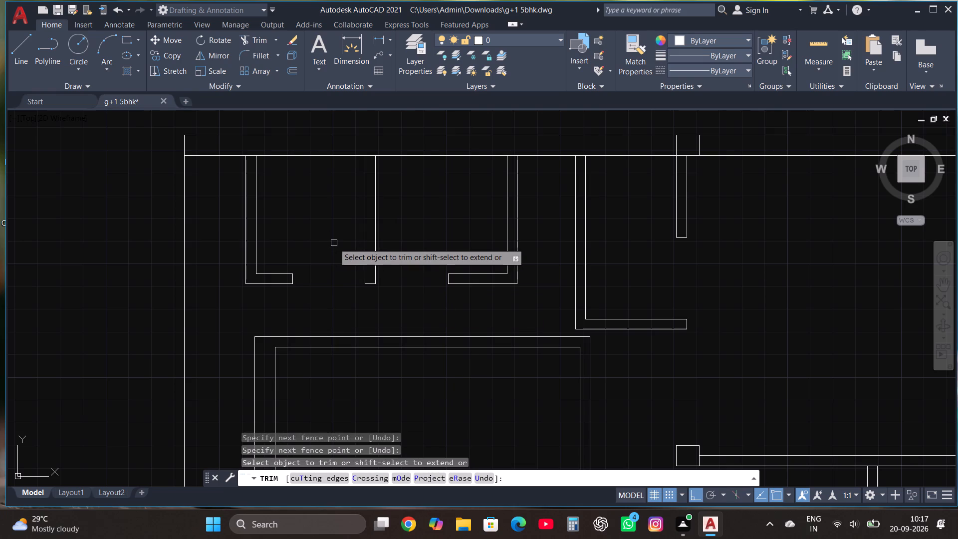
key(Escape)
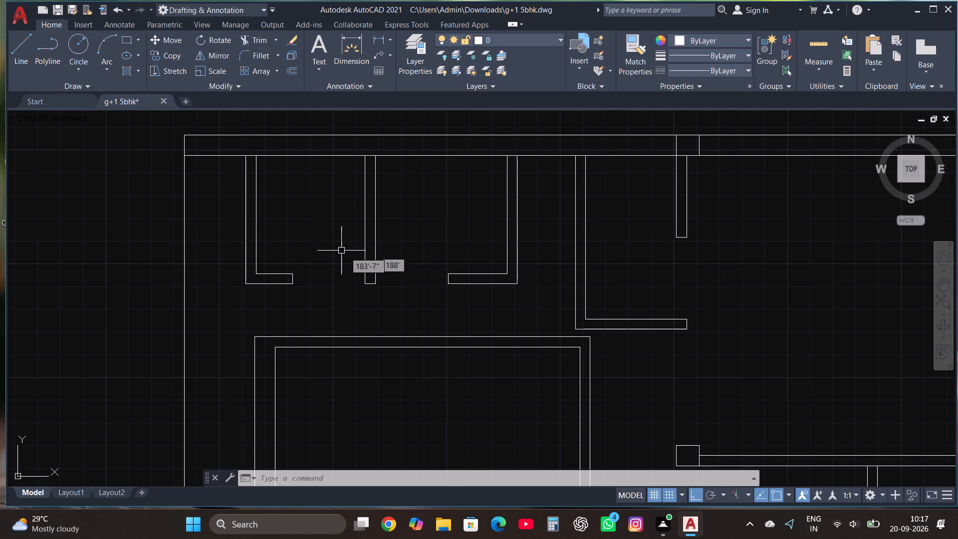
Start a rectangle near the upper-left inner corner of the large double-walled room below the small rooms.
scroll(364, 265, down, 2)
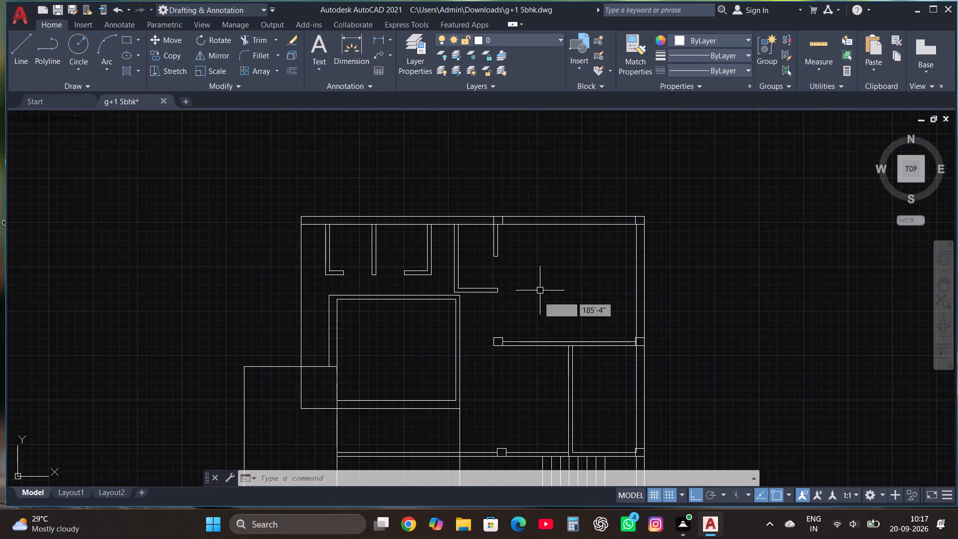
scroll(340, 295, up, 4)
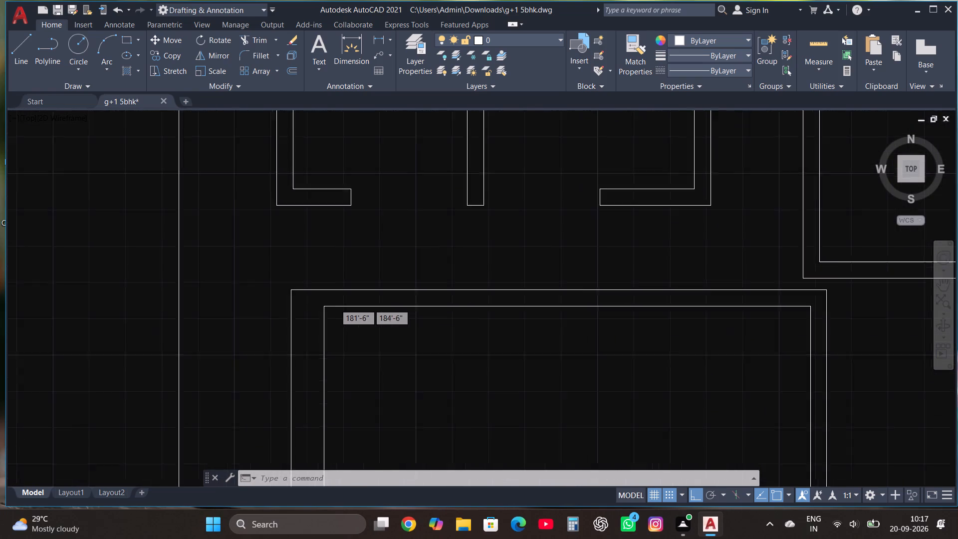
click(124, 36)
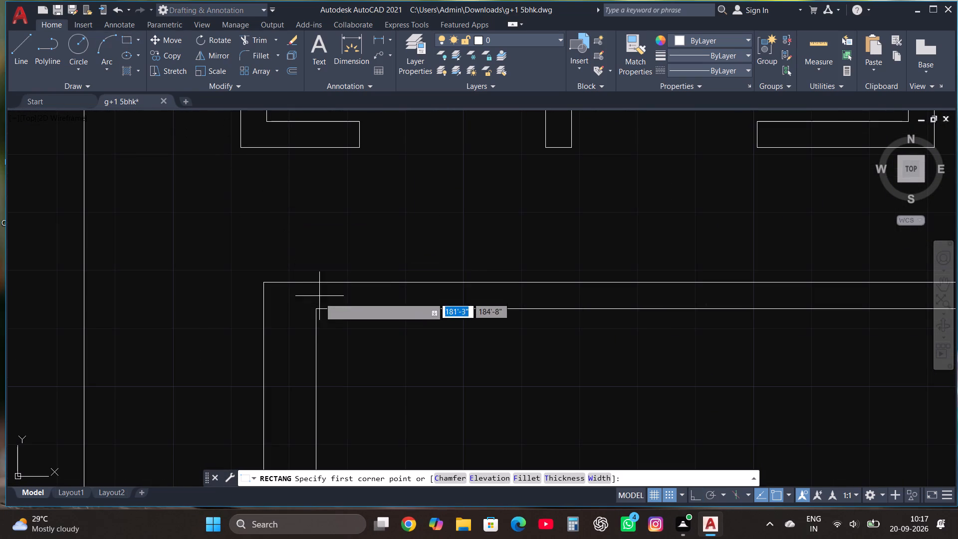
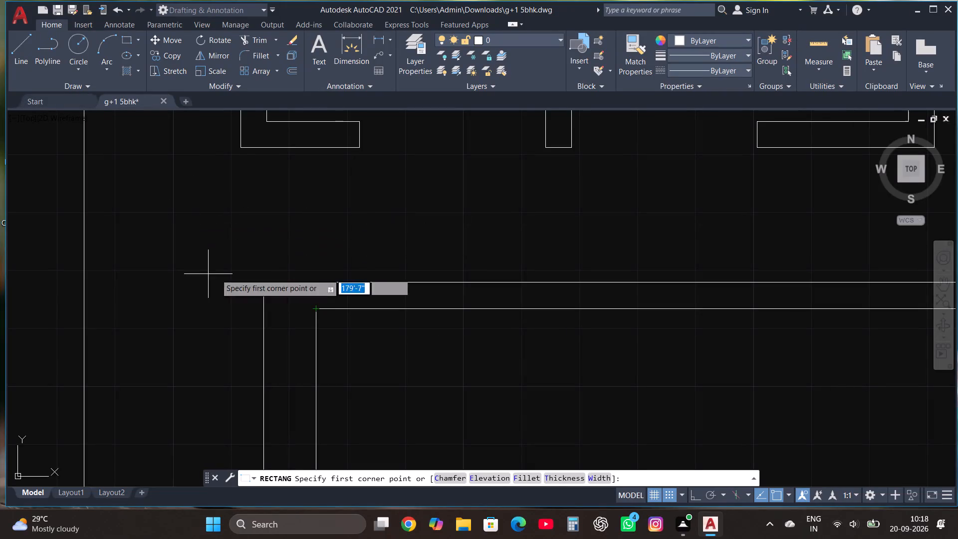
Draw the rectangle across the wall thickness at the large room's upper-left corner, from the outer wall corner to the inner wall corner.
click(263, 284)
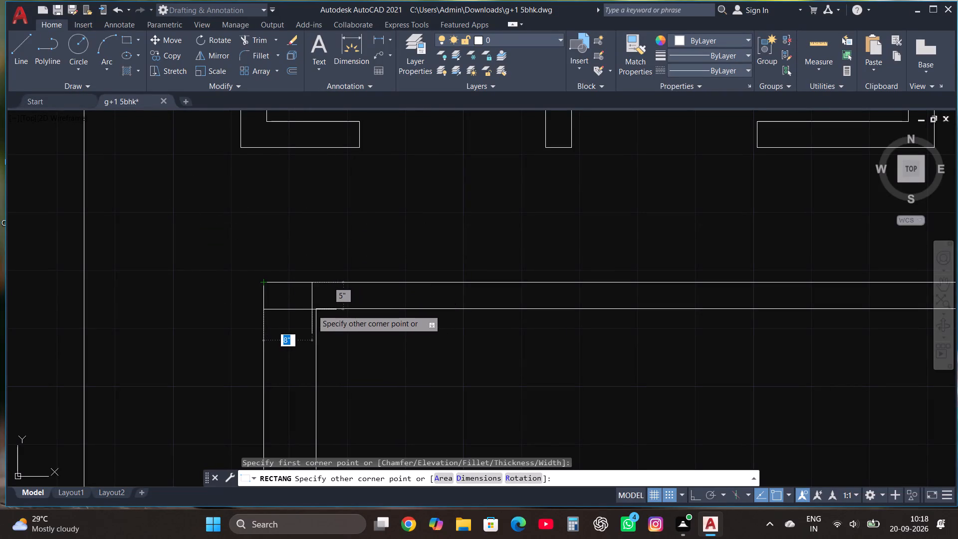
click(315, 310)
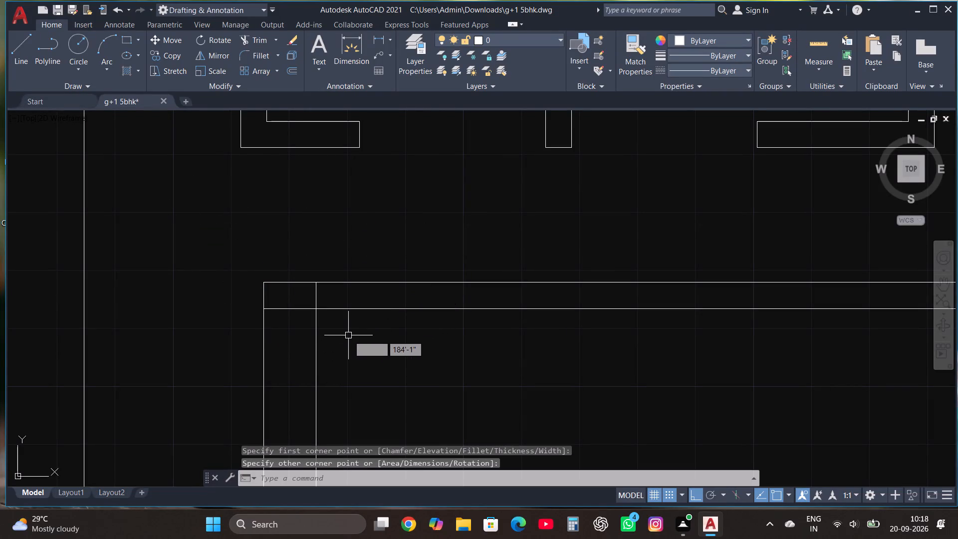
key(Escape)
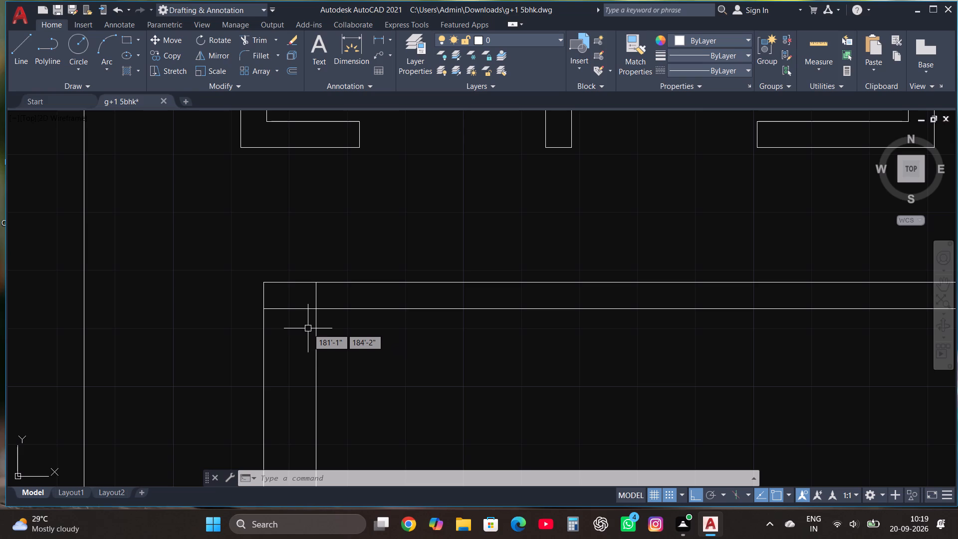
scroll(307, 328, down, 2)
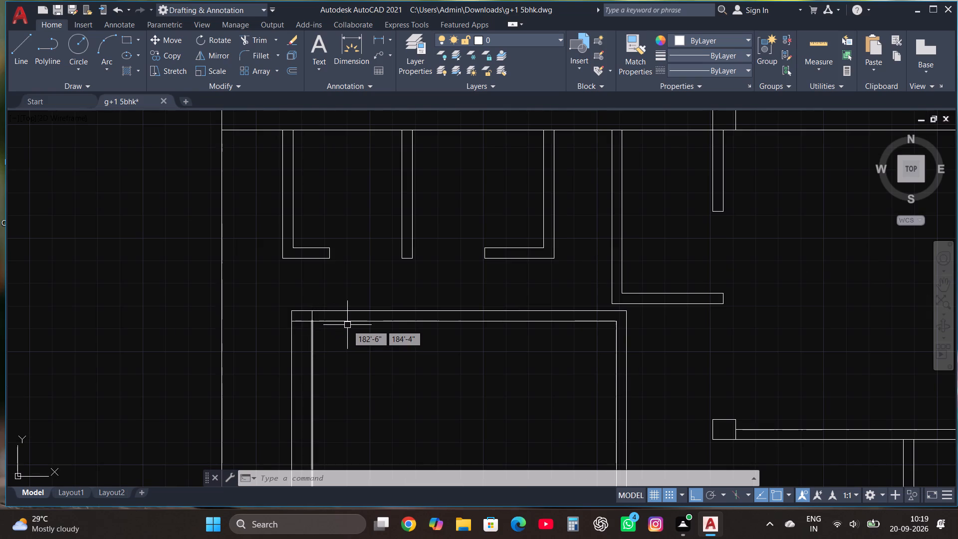
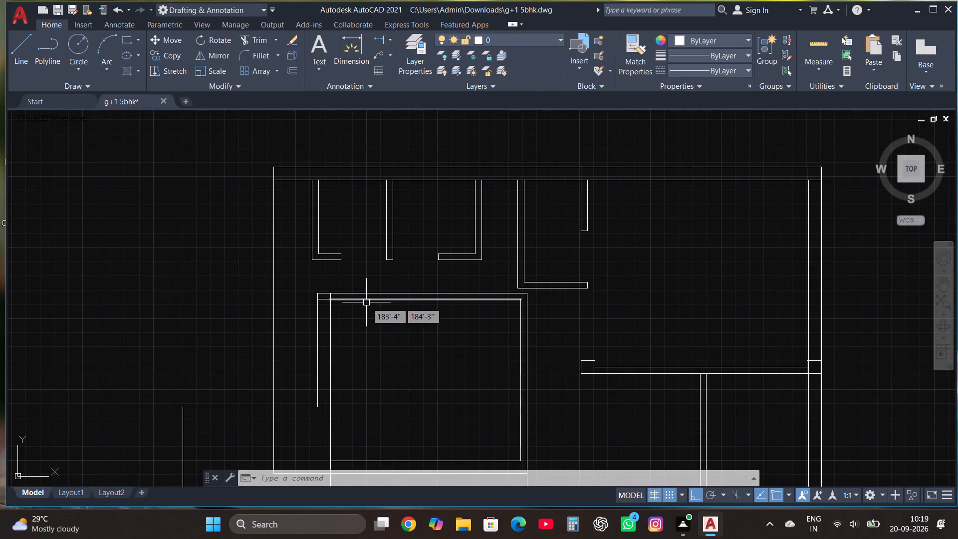
Draw a rectangle across the wall thickness at the large room's upper-right corner, from the outer wall corner to the inner one.
click(128, 39)
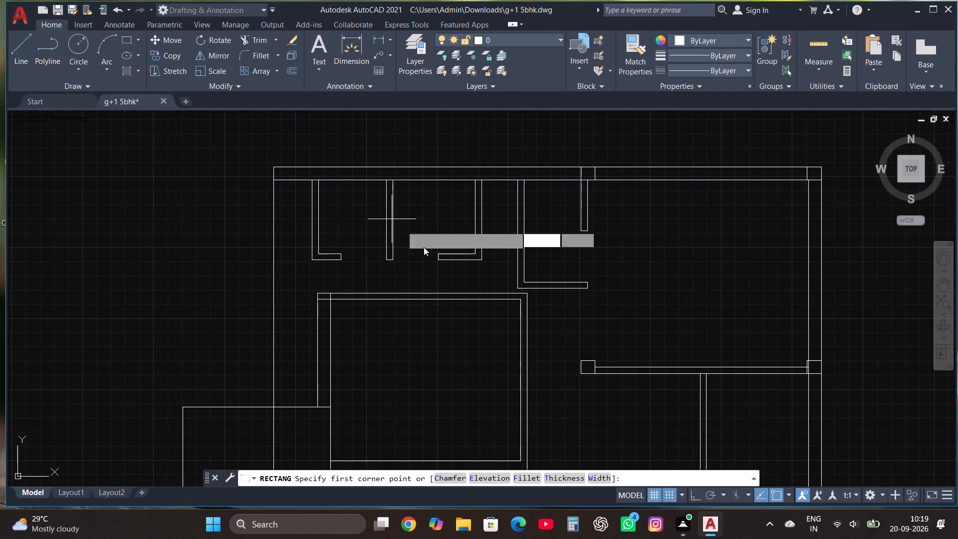
scroll(519, 291, up, 3)
click(552, 296)
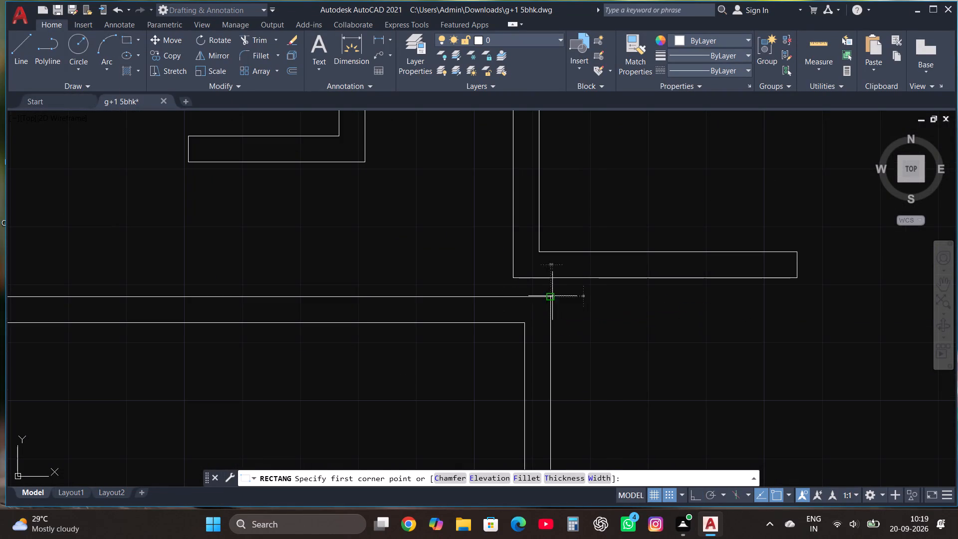
click(523, 324)
scroll(439, 282, down, 2)
Draw a 5" by 9" rectangle across the wall thickness at the large room's lower-right corner, from inner to outer wall corner.
click(127, 40)
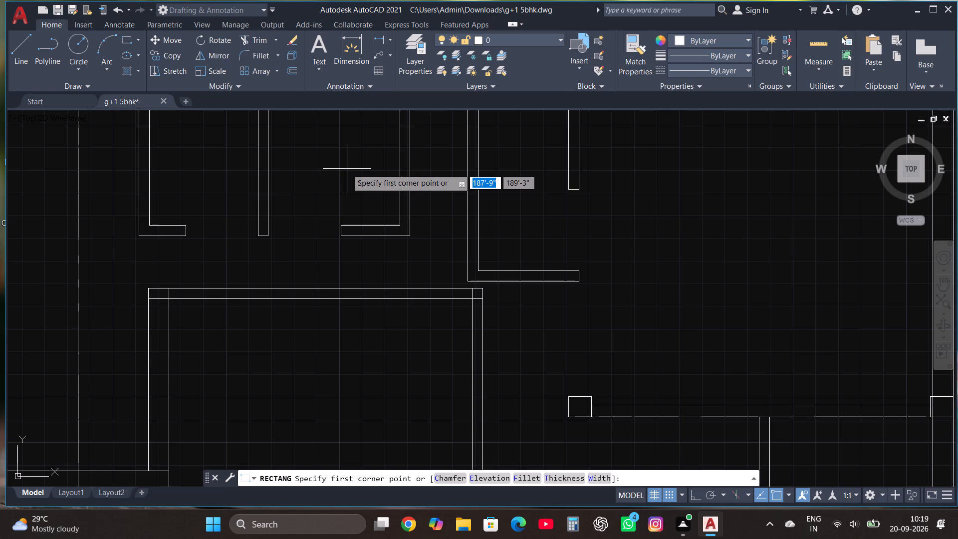
scroll(347, 169, down, 2)
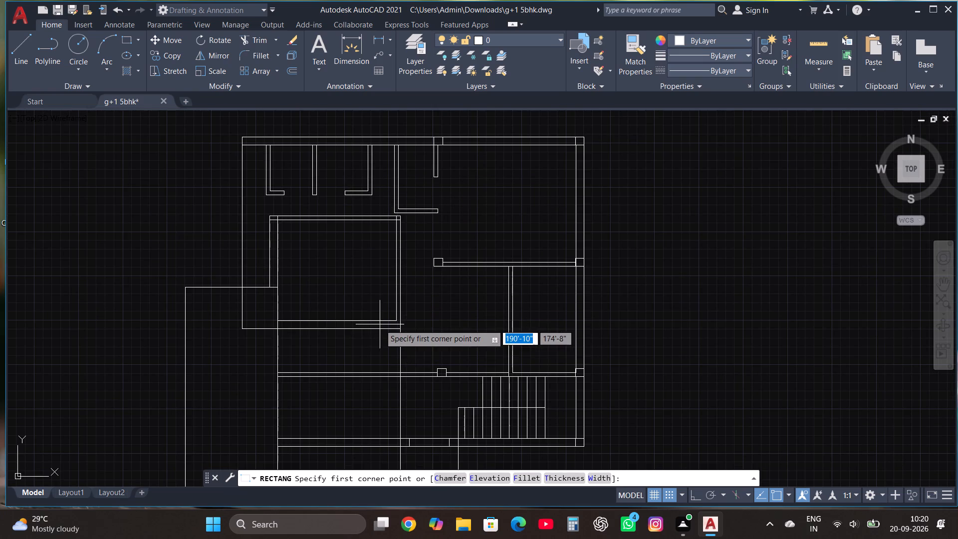
scroll(380, 324, up, 2)
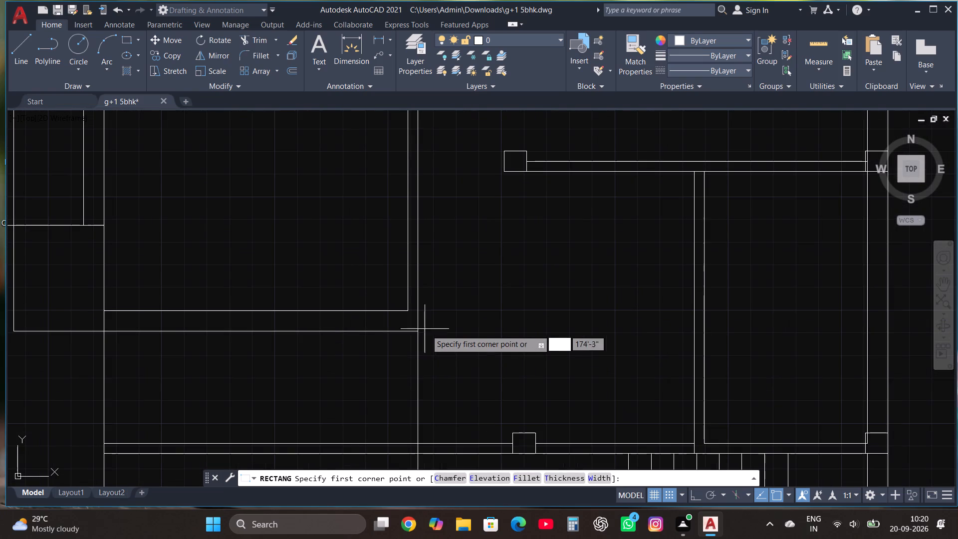
scroll(427, 330, up, 2)
click(376, 280)
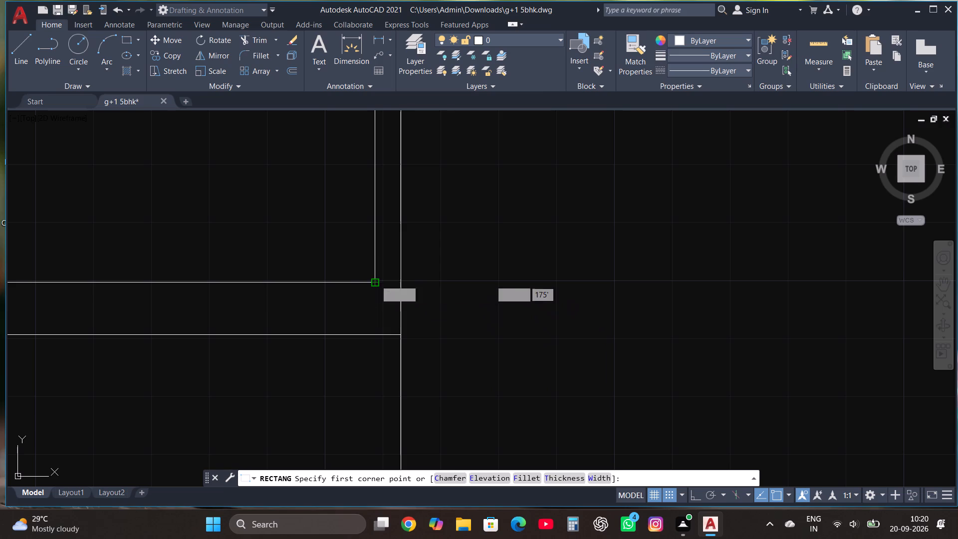
click(401, 336)
scroll(417, 356, down, 2)
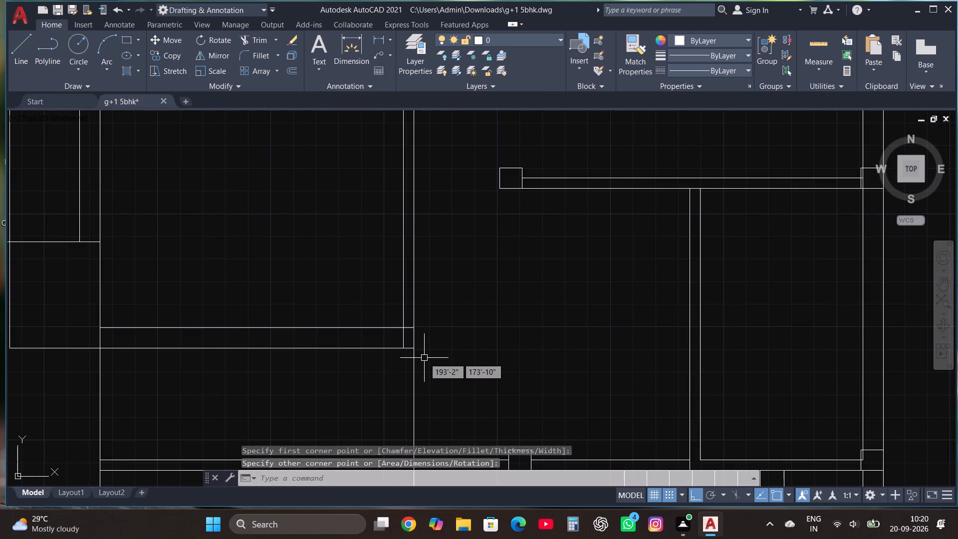
Draw a short vertical line across the horizontal double wall below the large room, starting on its lower face near the west end.
scroll(429, 360, down, 1)
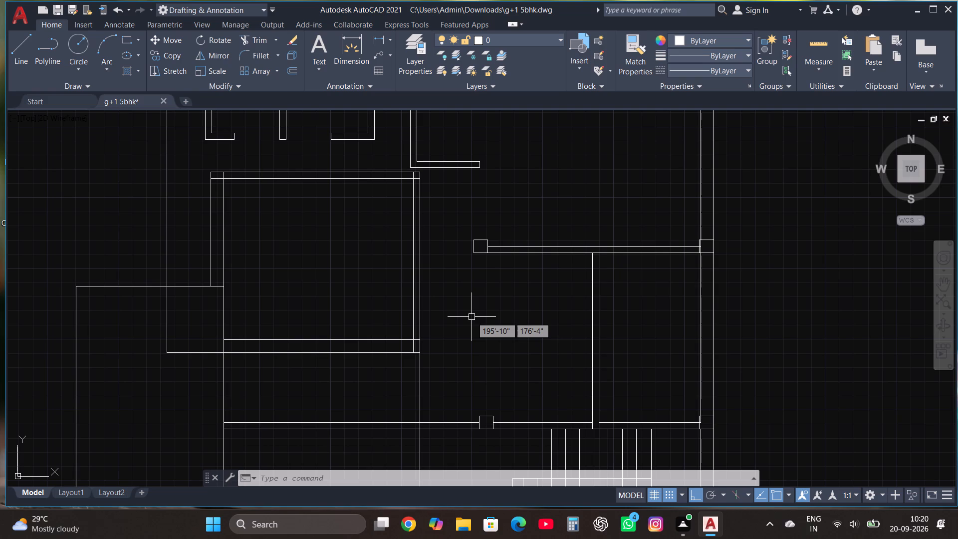
scroll(463, 358, down, 1)
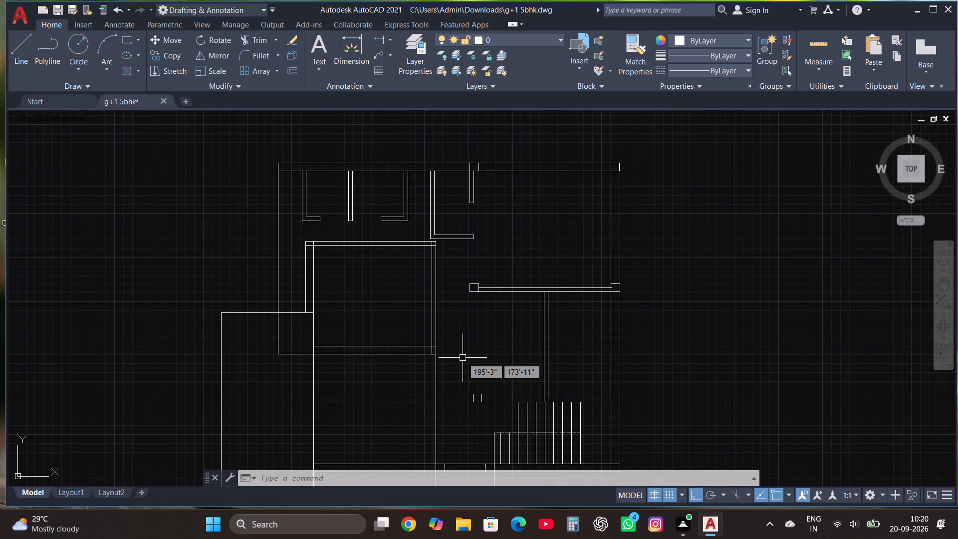
scroll(478, 281, down, 1)
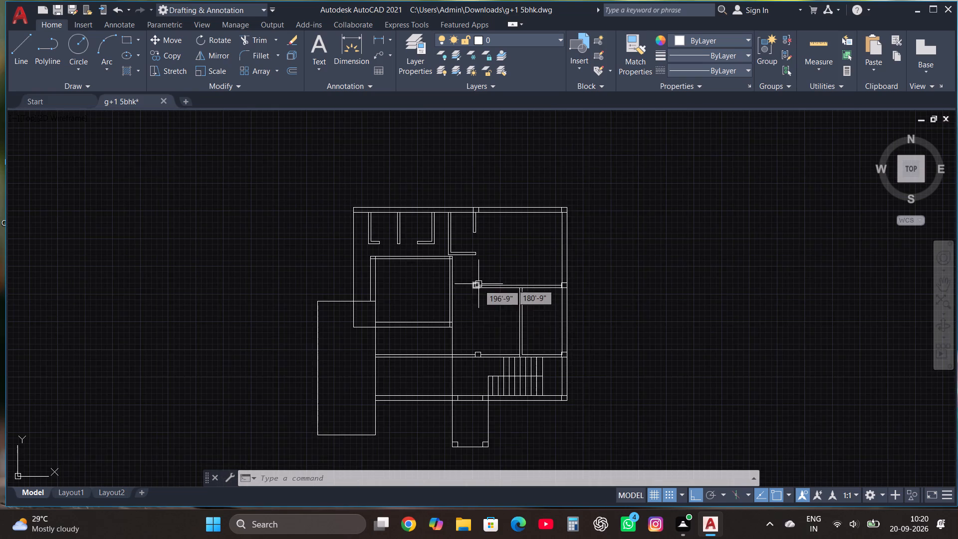
scroll(455, 285, up, 1)
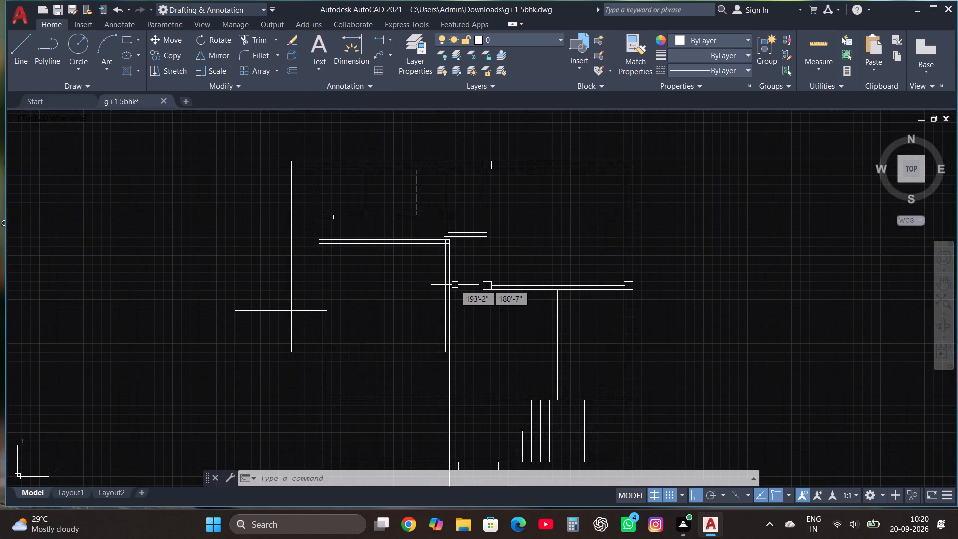
scroll(455, 285, up, 1)
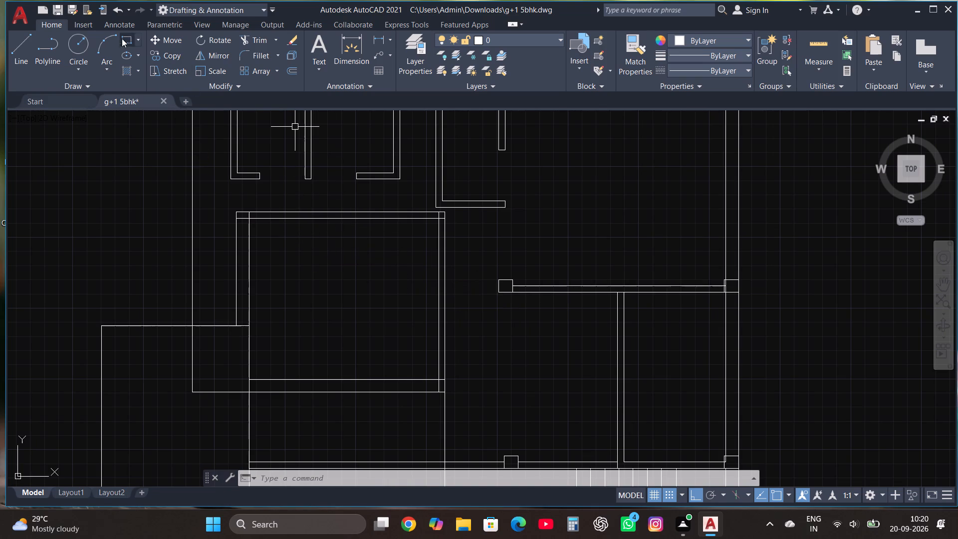
click(16, 42)
scroll(358, 141, down, 1)
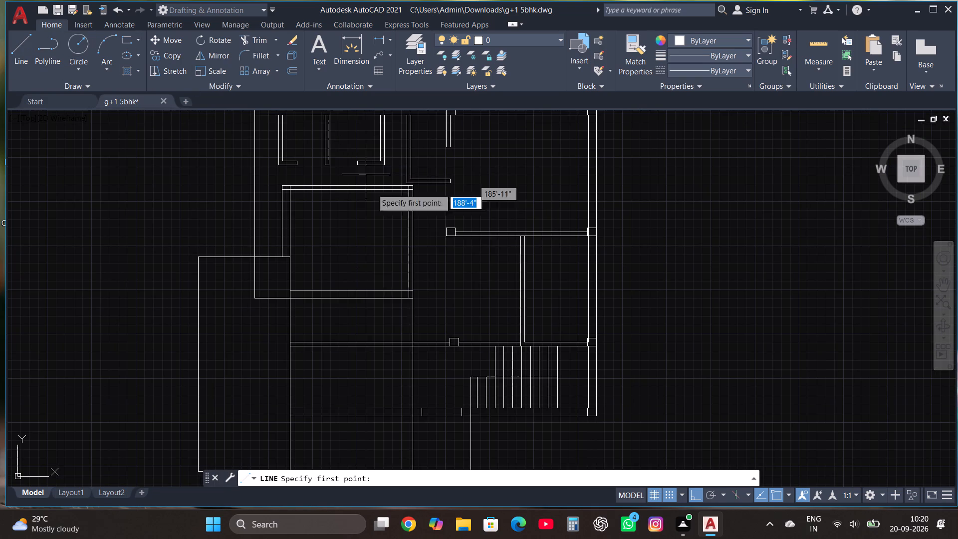
scroll(341, 345, up, 3)
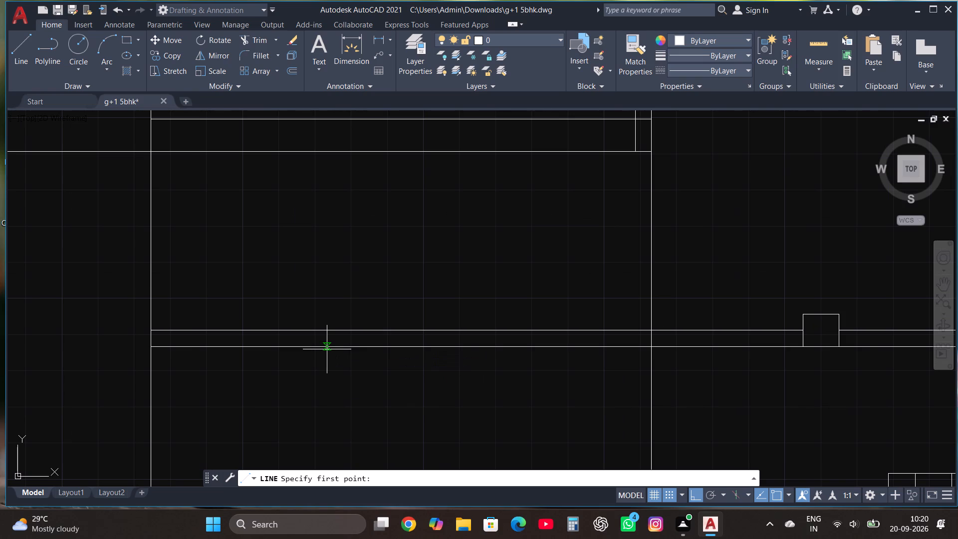
scroll(327, 349, up, 1)
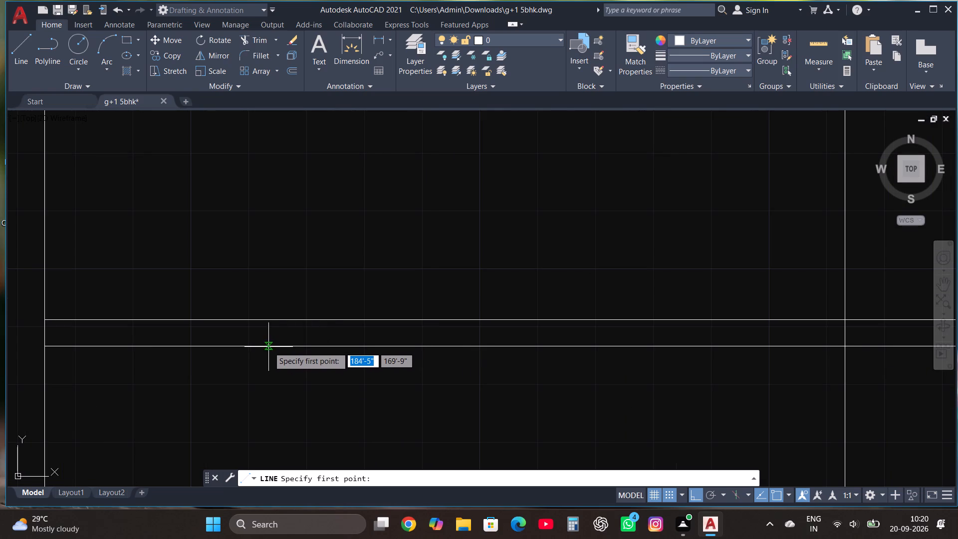
click(268, 347)
click(276, 294)
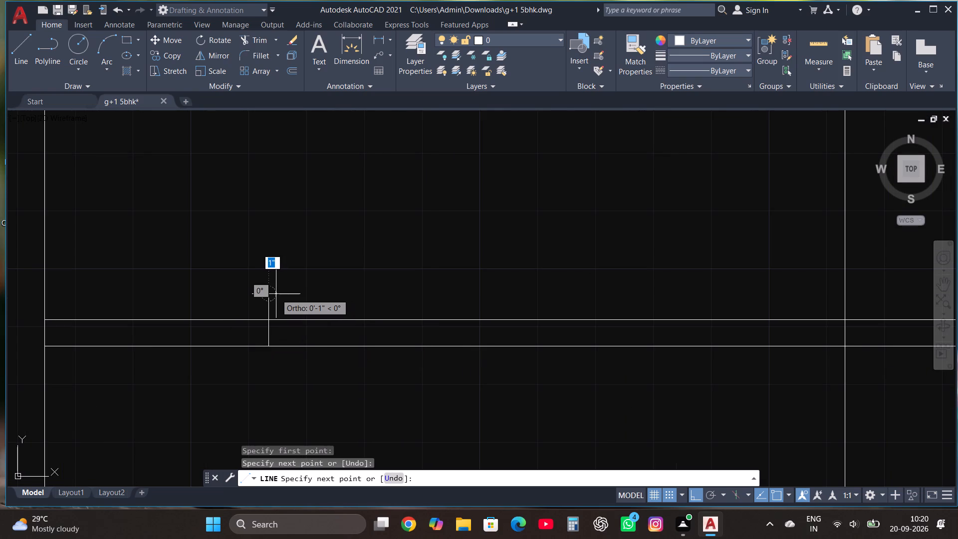
key(Escape)
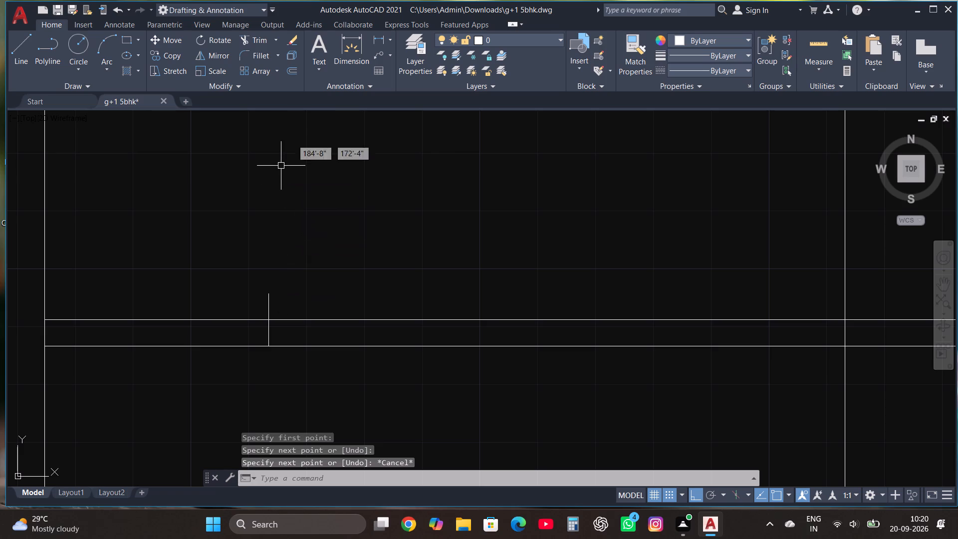
Trim the part of the short vertical line that extends above the wall's upper face.
click(257, 40)
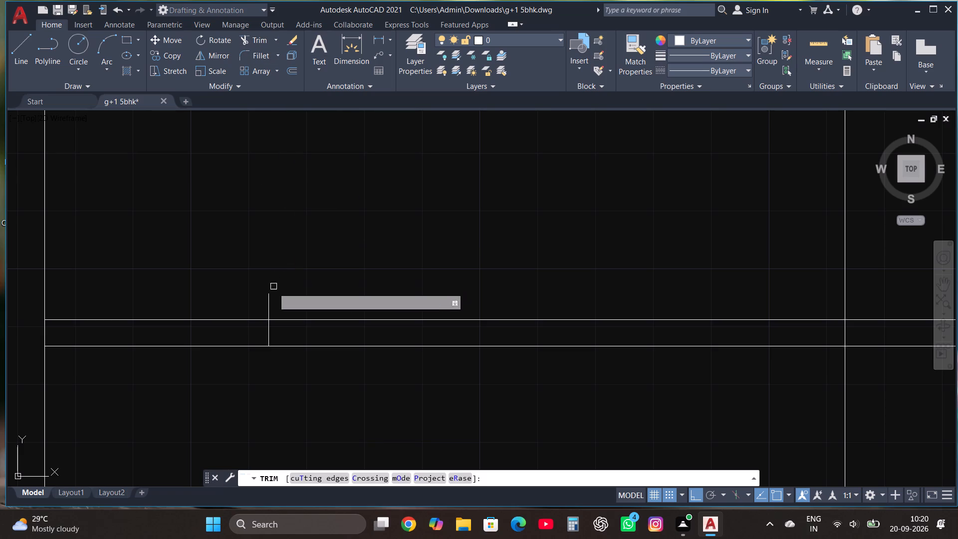
click(272, 305)
click(255, 295)
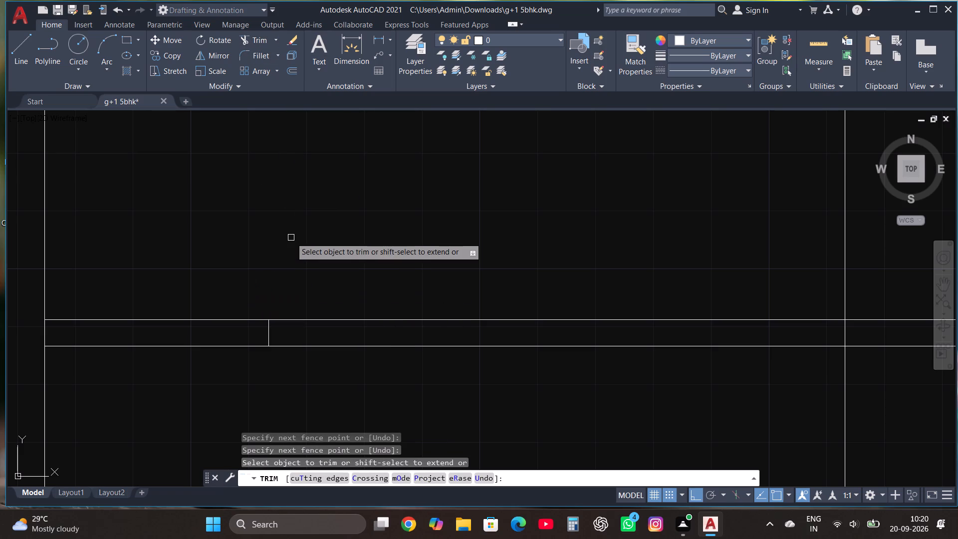
key(Escape)
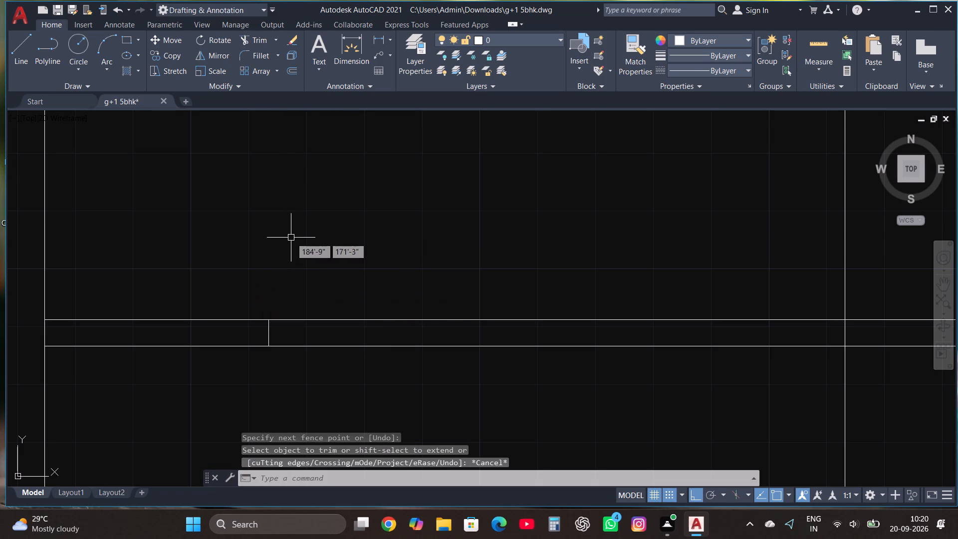
Copy the short cross-wall line about 6'-7" east along the same wall to mark the opening's other end.
click(268, 335)
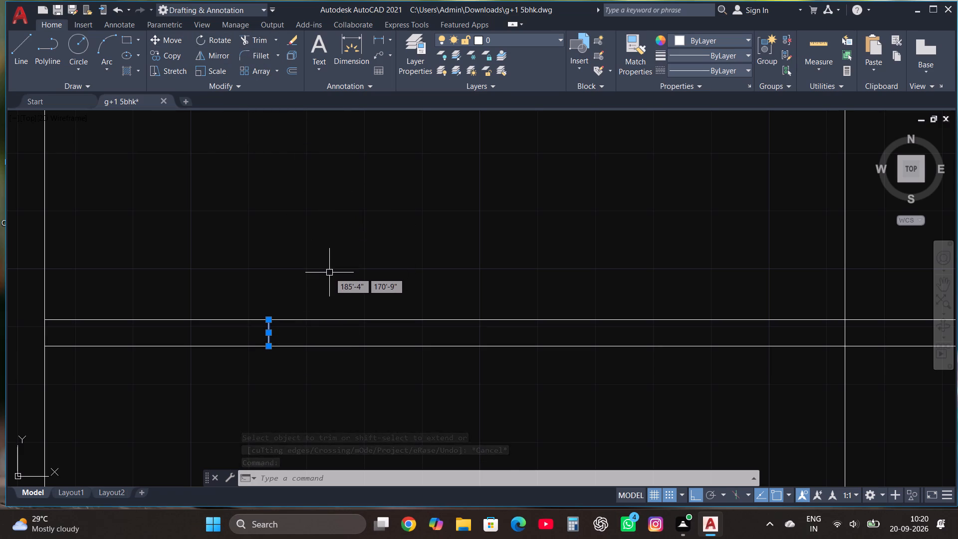
click(169, 53)
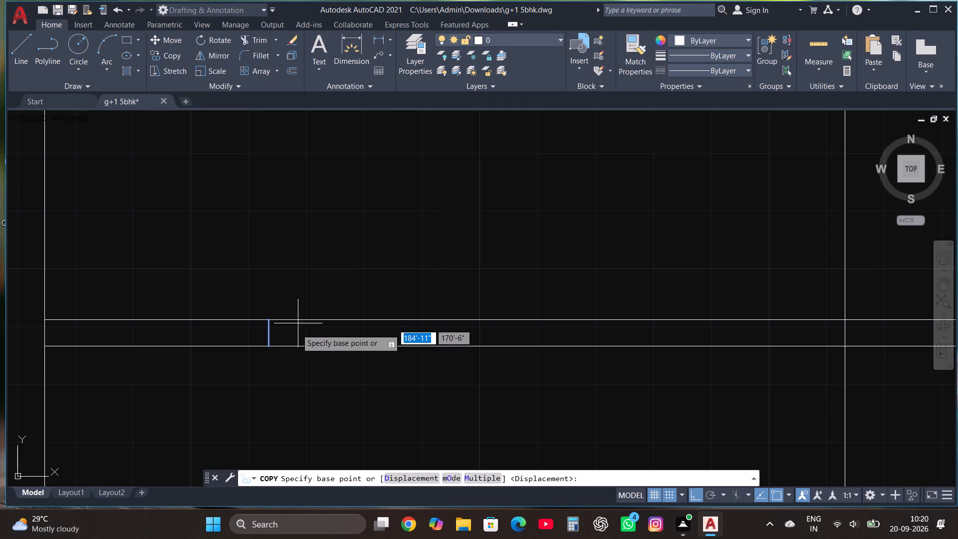
click(268, 333)
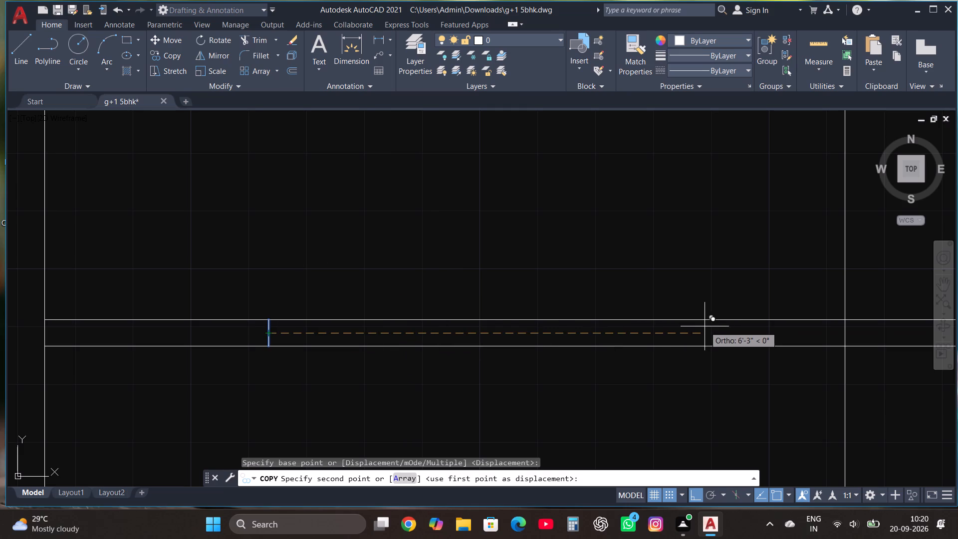
click(727, 329)
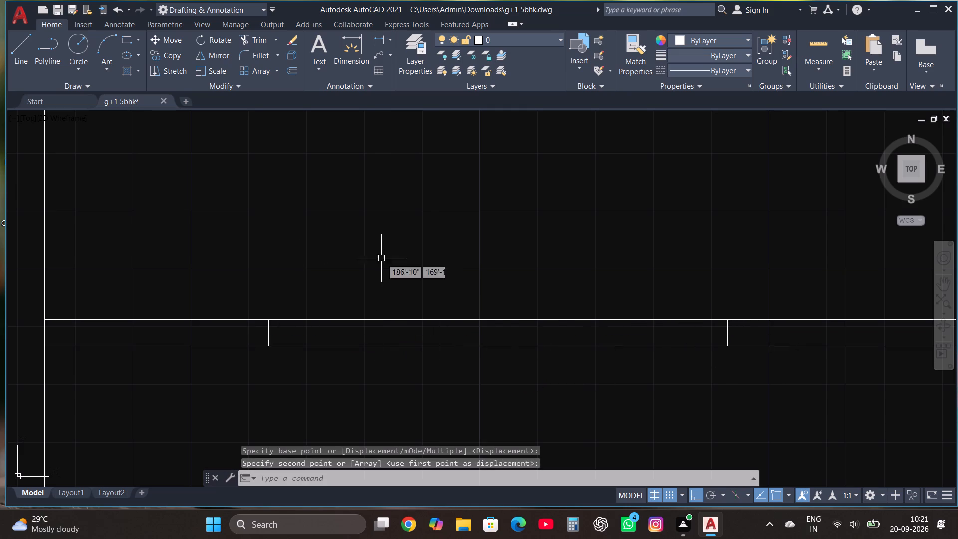
Draw a horizontal centre line inside the wall joining the midpoints of the two cross-wall lines.
click(22, 41)
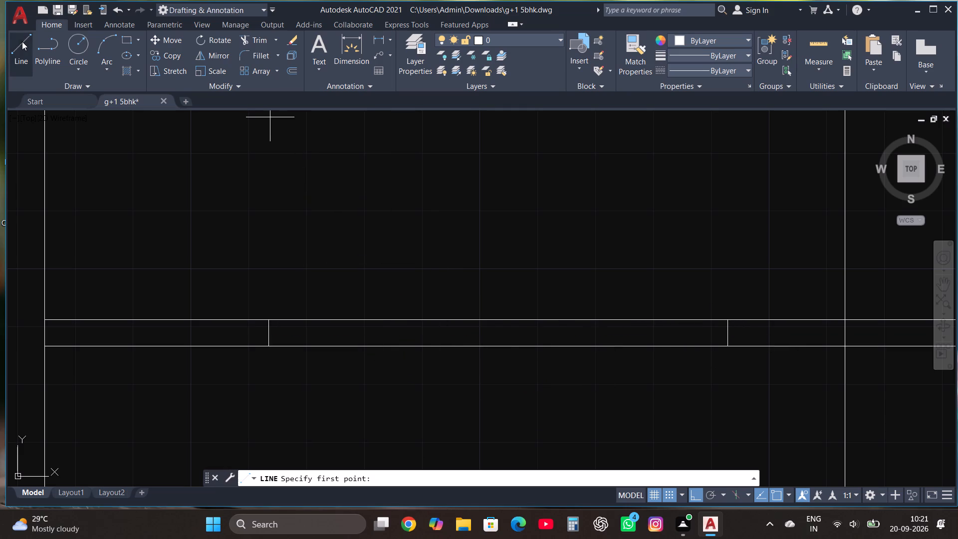
click(268, 335)
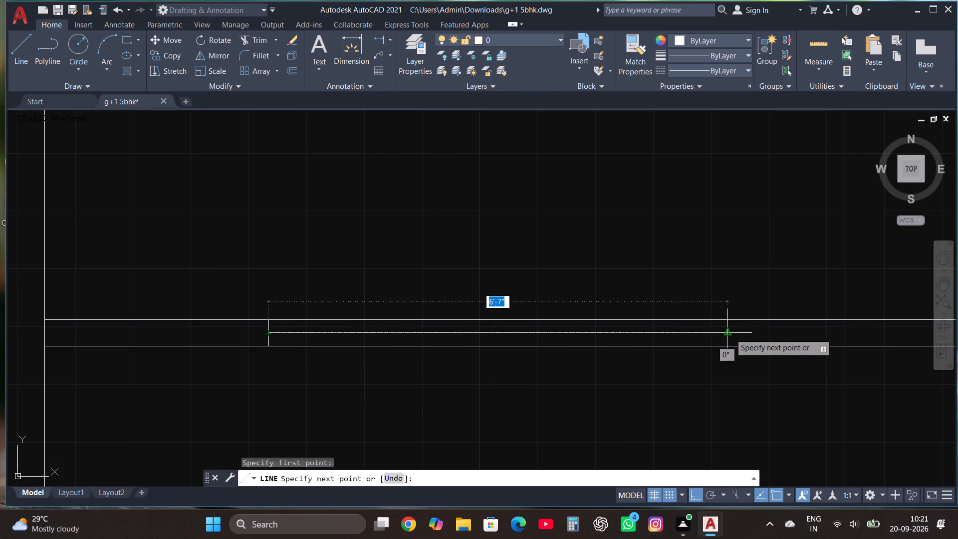
click(729, 334)
key(Escape)
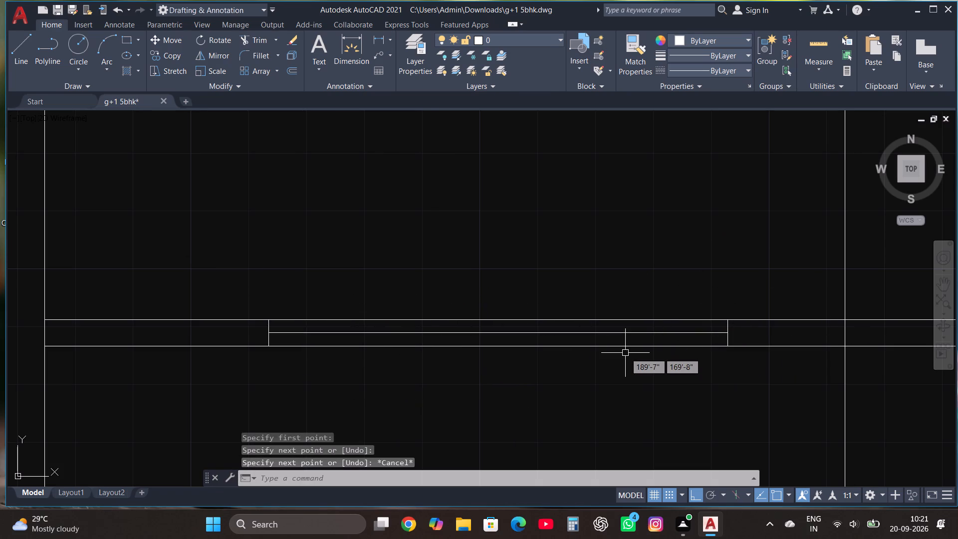
Trim both lines of the large room's bottom wall between its left wall line and the lower-right corner rectangle.
scroll(625, 353, down, 3)
scroll(555, 290, down, 2)
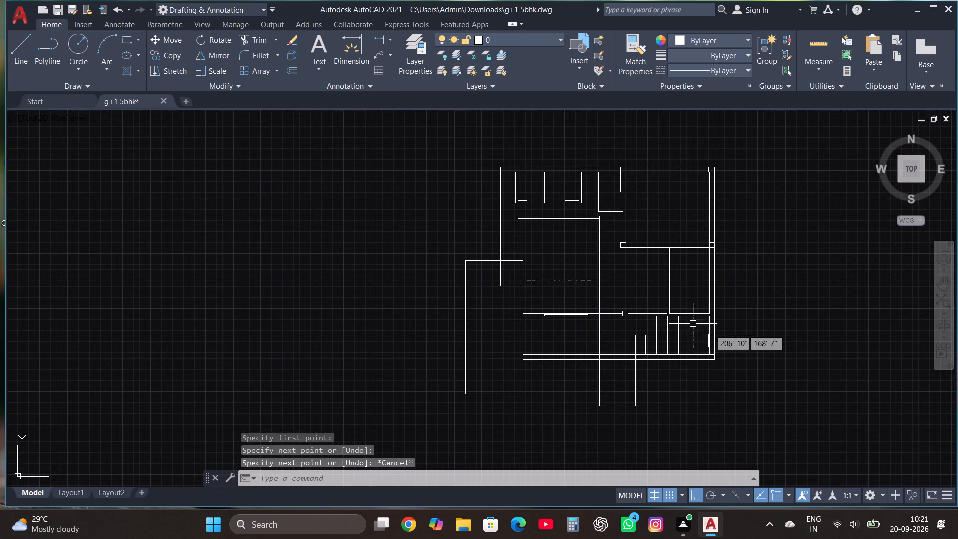
scroll(748, 332, up, 2)
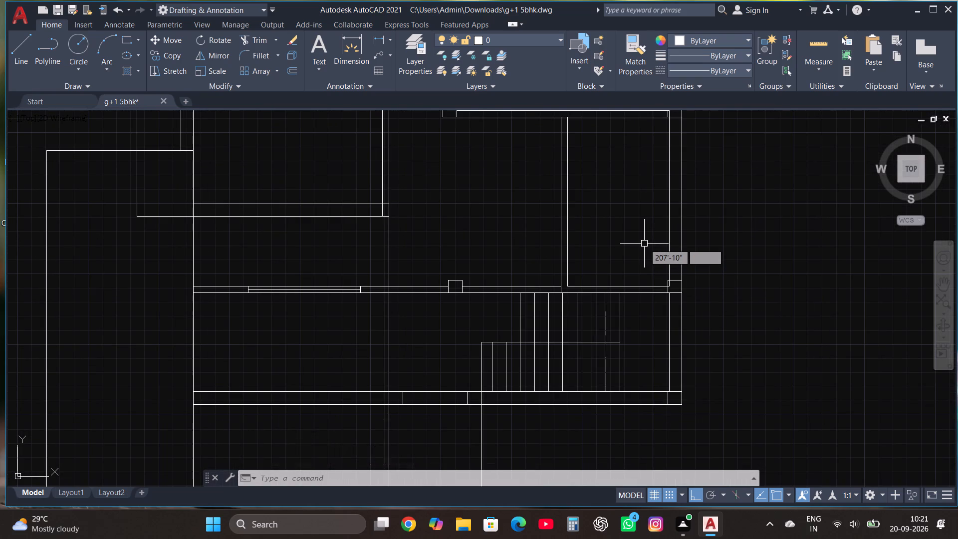
scroll(644, 244, down, 1)
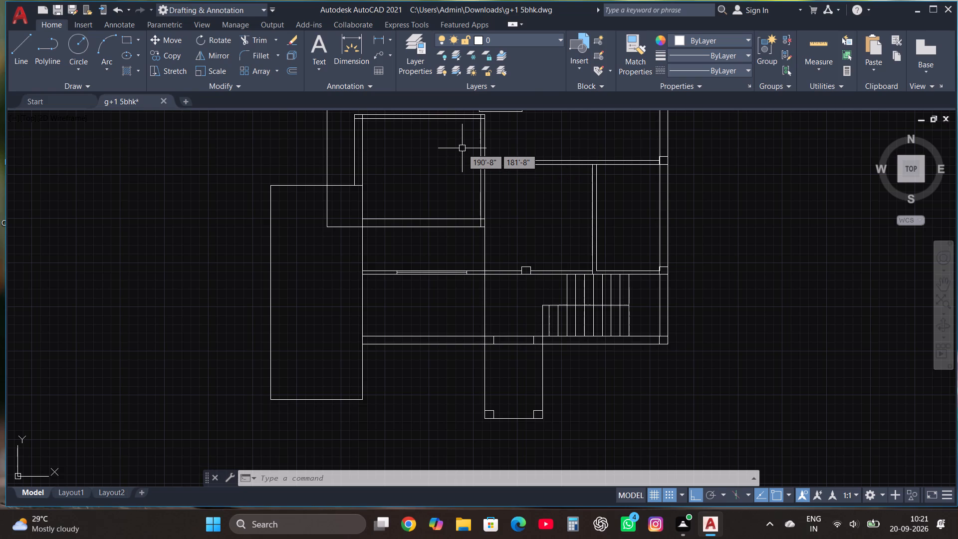
scroll(462, 148, up, 1)
scroll(459, 266, down, 3)
scroll(436, 245, up, 2)
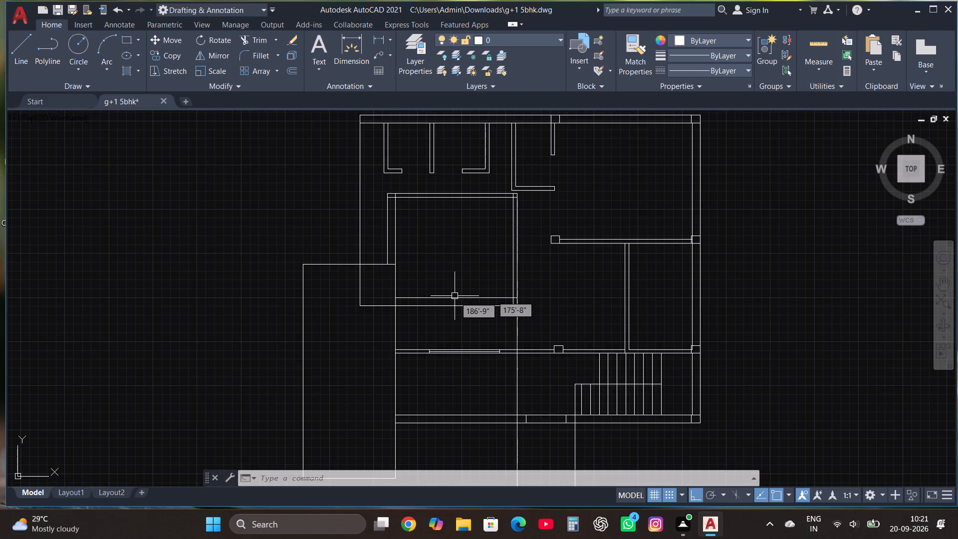
scroll(460, 316, up, 2)
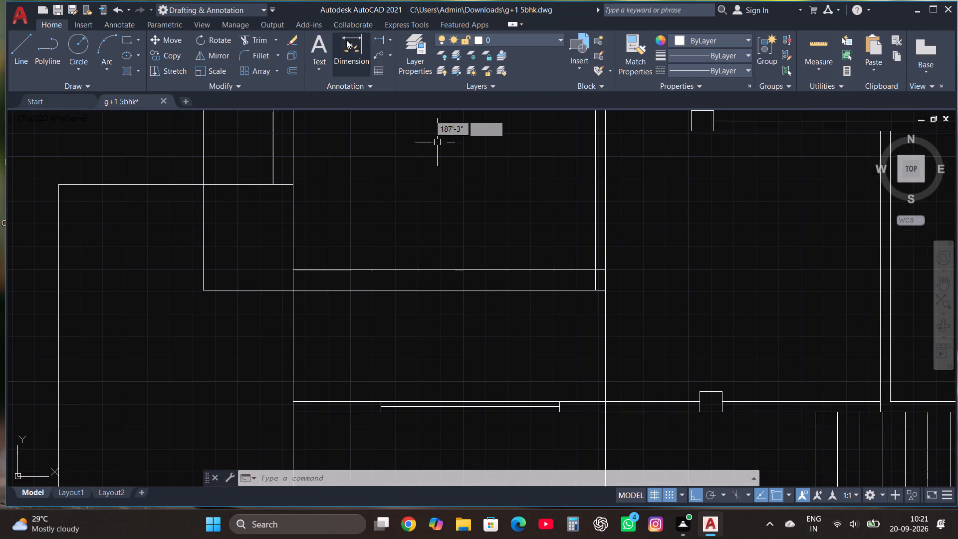
click(256, 40)
click(364, 239)
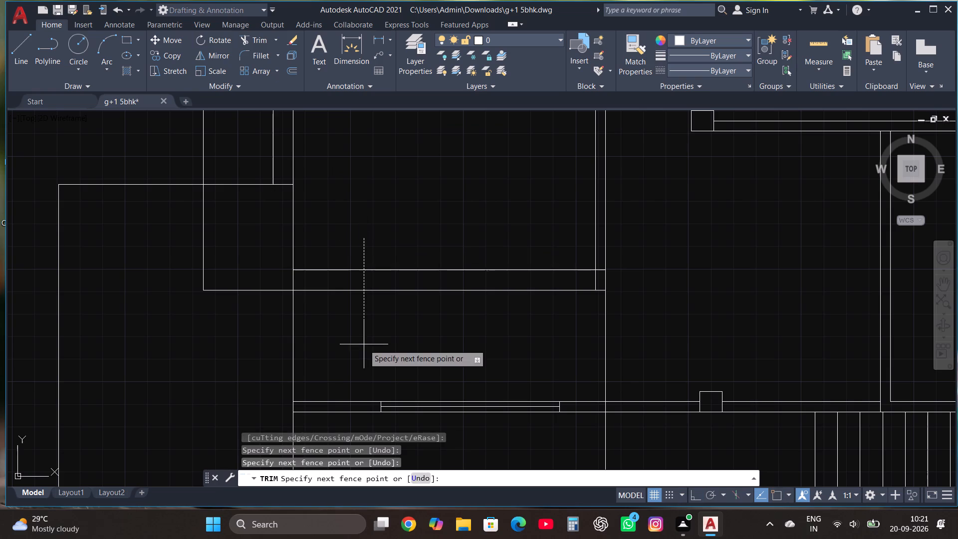
click(364, 344)
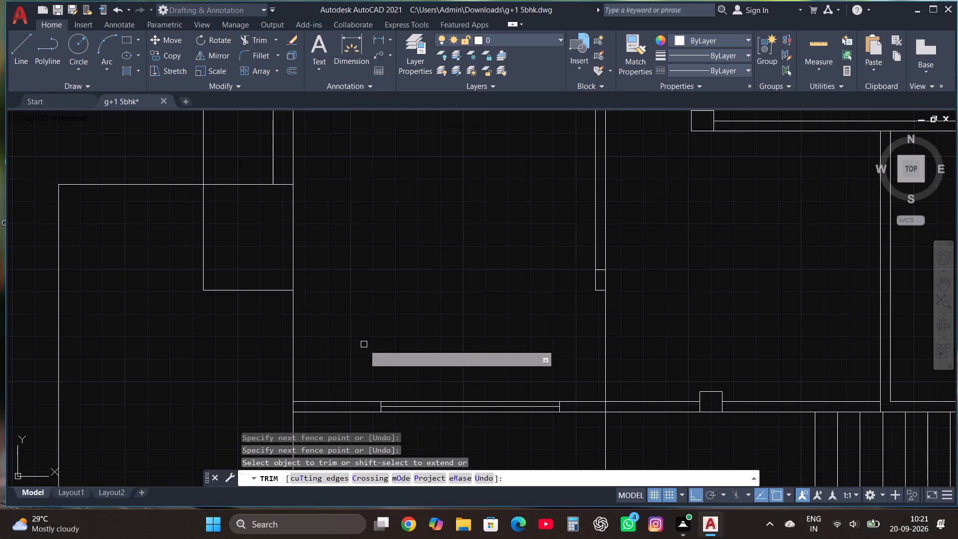
scroll(349, 342, down, 3)
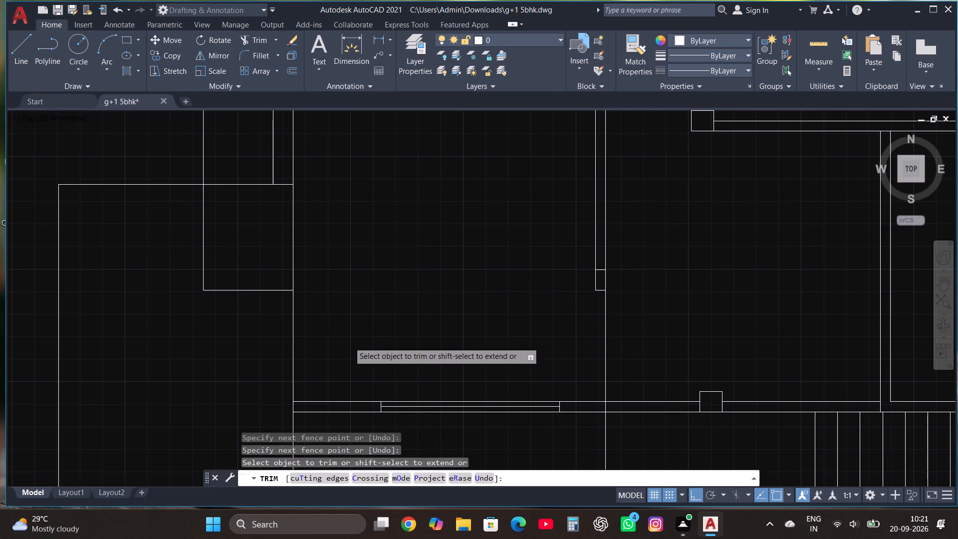
Trim the west outer wall line below the top edge of the tall side rectangle and remove the leftover short horizontal line inside it.
scroll(411, 350, up, 2)
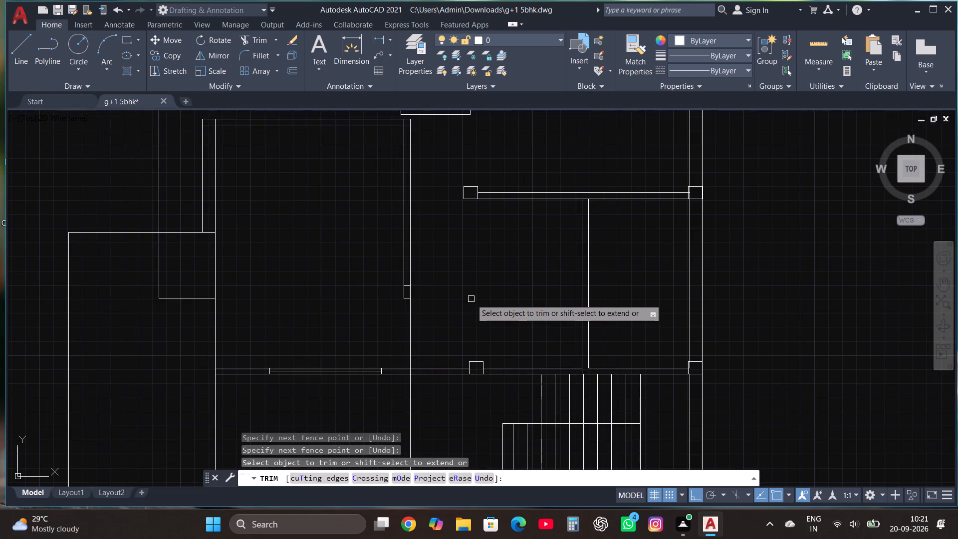
key(Escape)
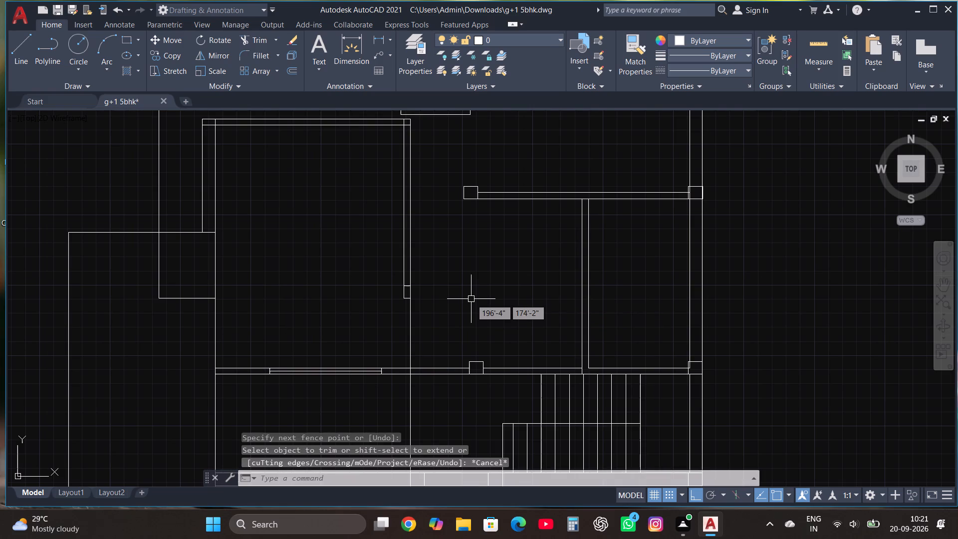
scroll(471, 299, down, 2)
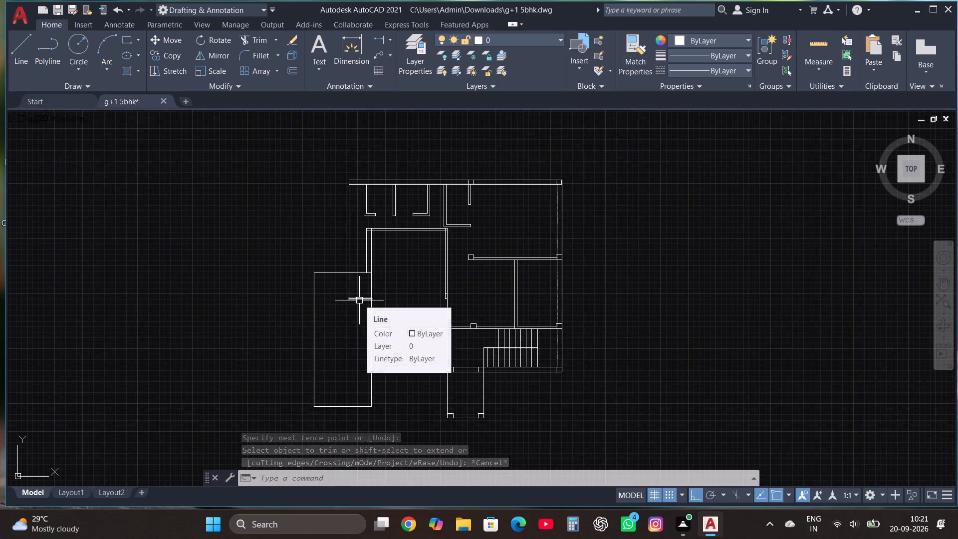
scroll(378, 308, up, 1)
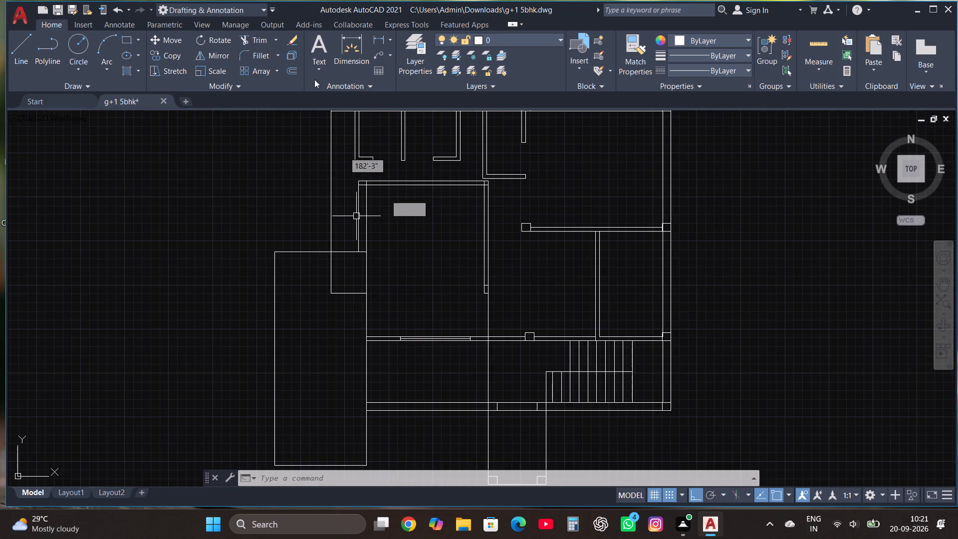
click(260, 39)
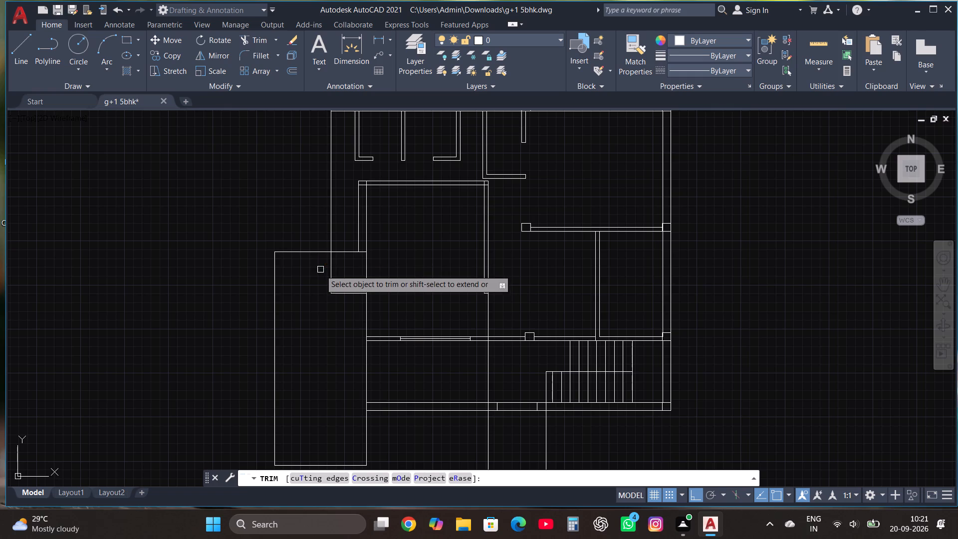
click(331, 282)
click(334, 290)
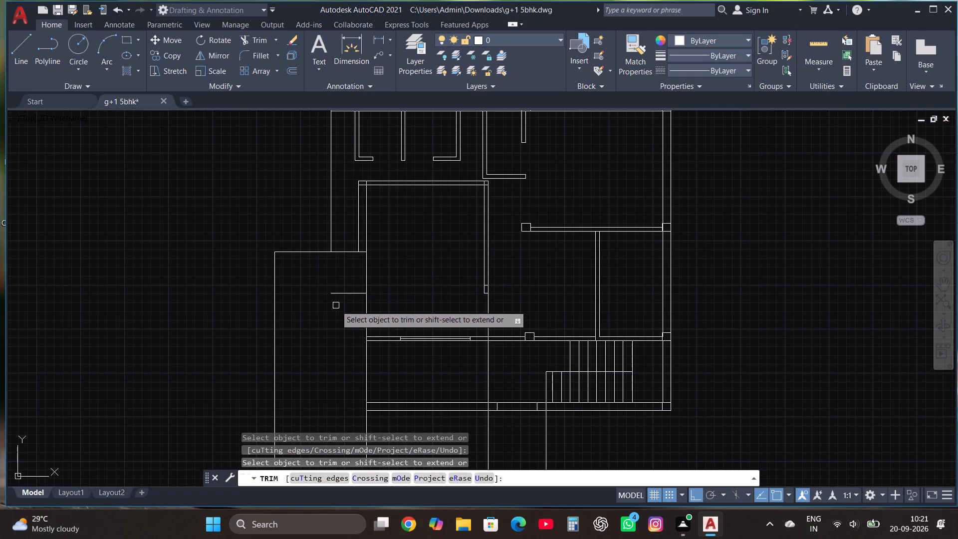
click(338, 294)
key(Escape)
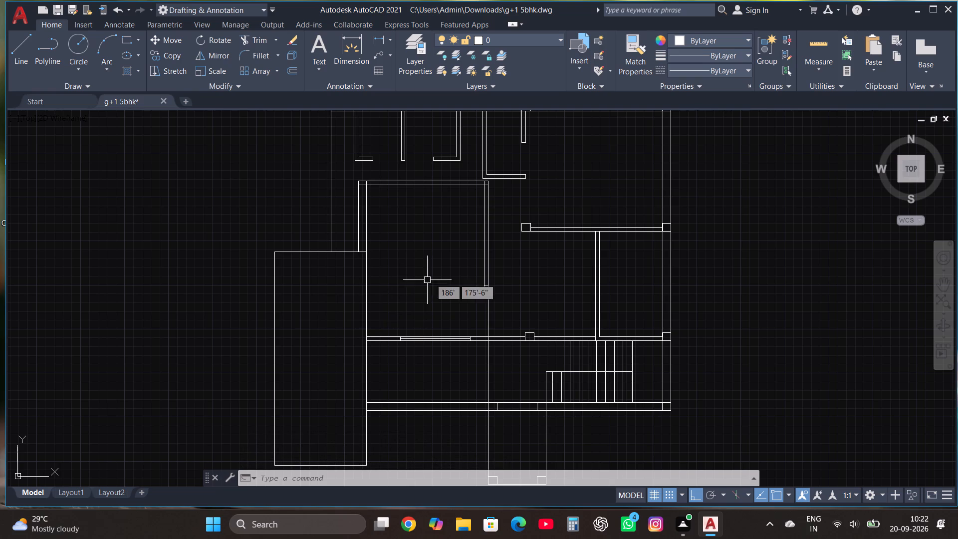
Draw a window rectangle 9" wide and about 3'-5" long inside the east outer wall beside the staircase.
scroll(440, 274, down, 2)
scroll(534, 321, up, 2)
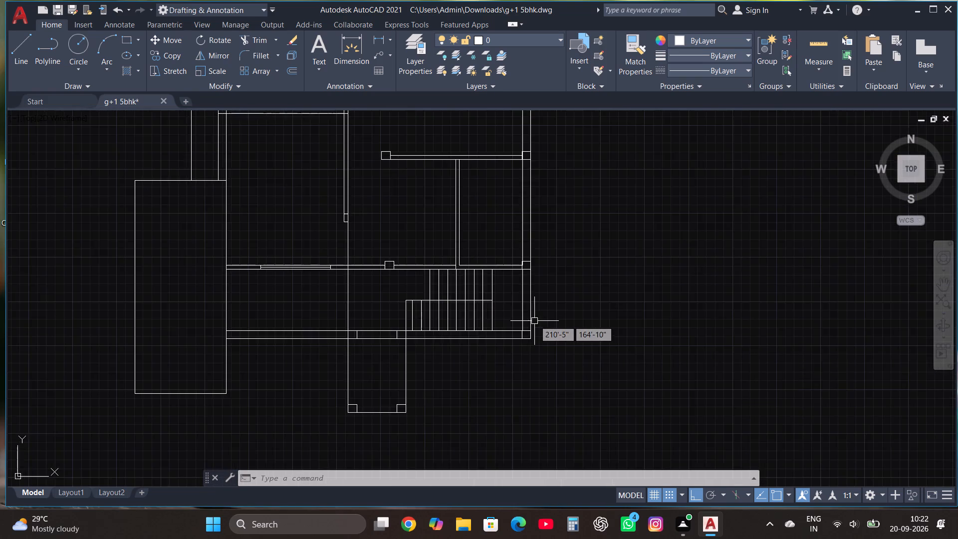
scroll(531, 311, up, 2)
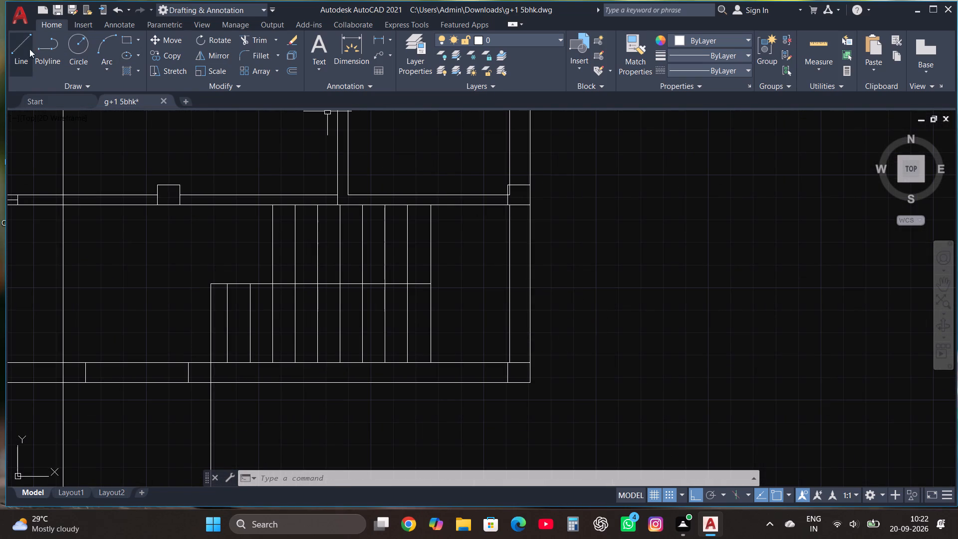
drag(127, 40, 122, 40)
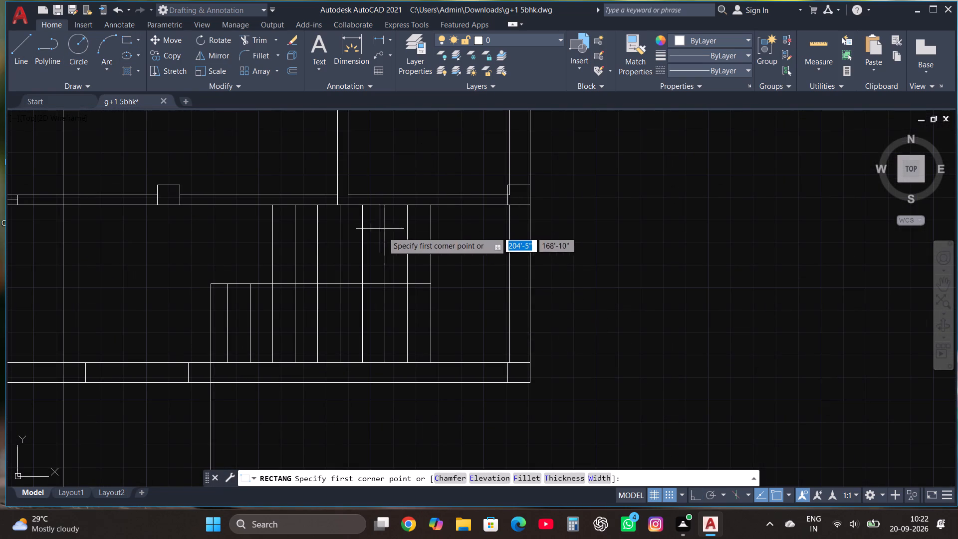
click(509, 236)
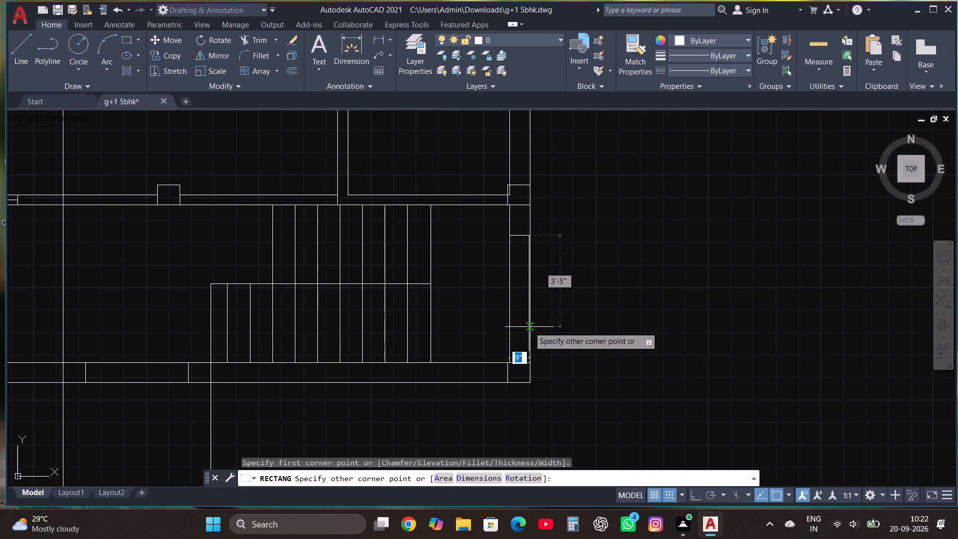
click(529, 327)
Draw a vertical centre line through the new window rectangle, from the midpoint of its bottom side to its top side.
click(20, 40)
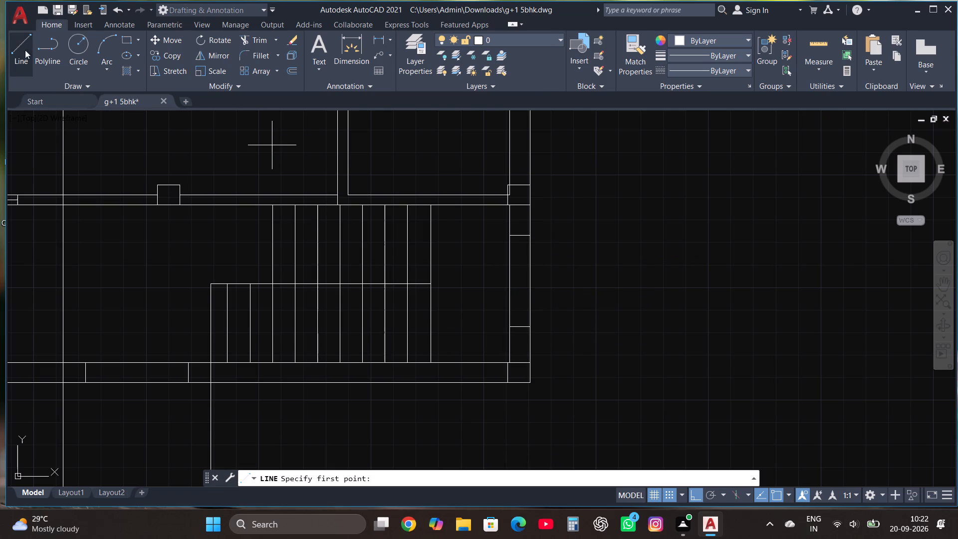
click(518, 328)
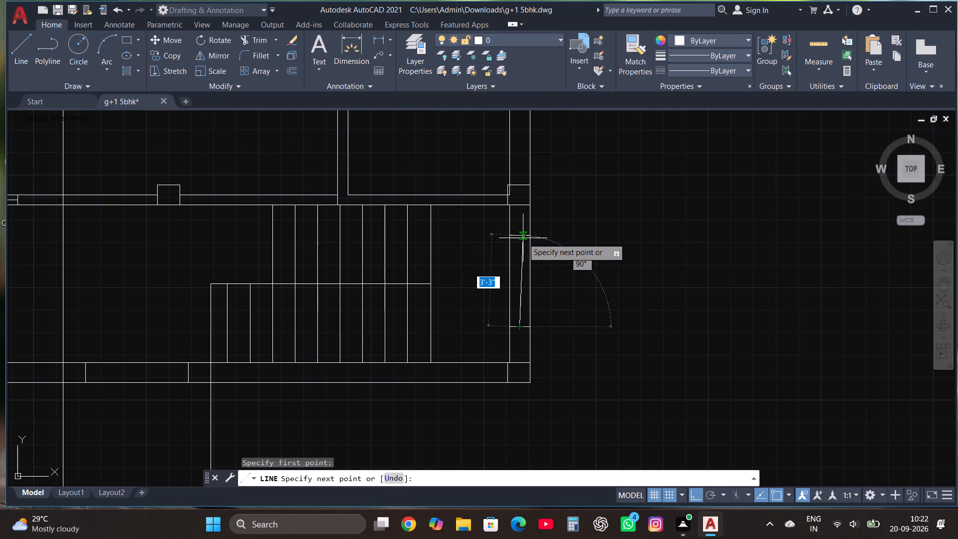
click(517, 236)
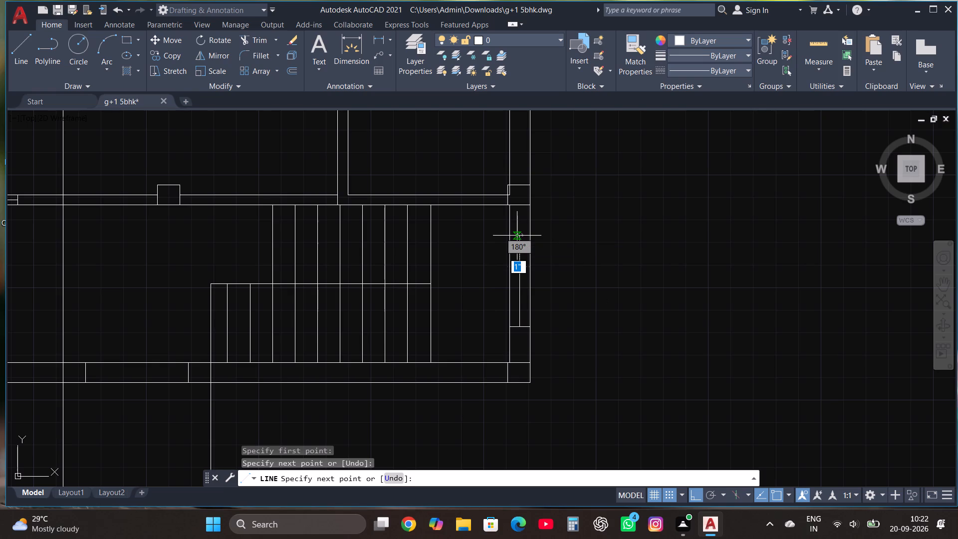
key(Escape)
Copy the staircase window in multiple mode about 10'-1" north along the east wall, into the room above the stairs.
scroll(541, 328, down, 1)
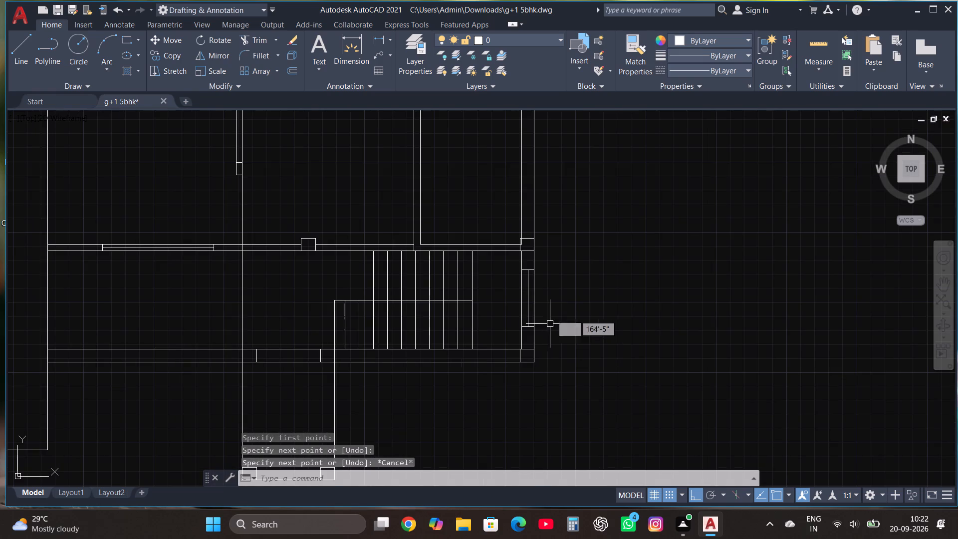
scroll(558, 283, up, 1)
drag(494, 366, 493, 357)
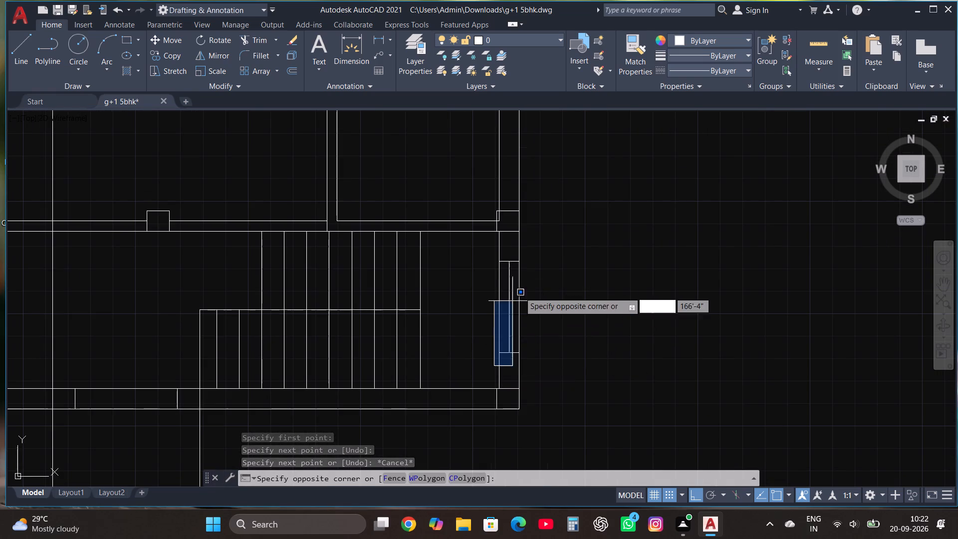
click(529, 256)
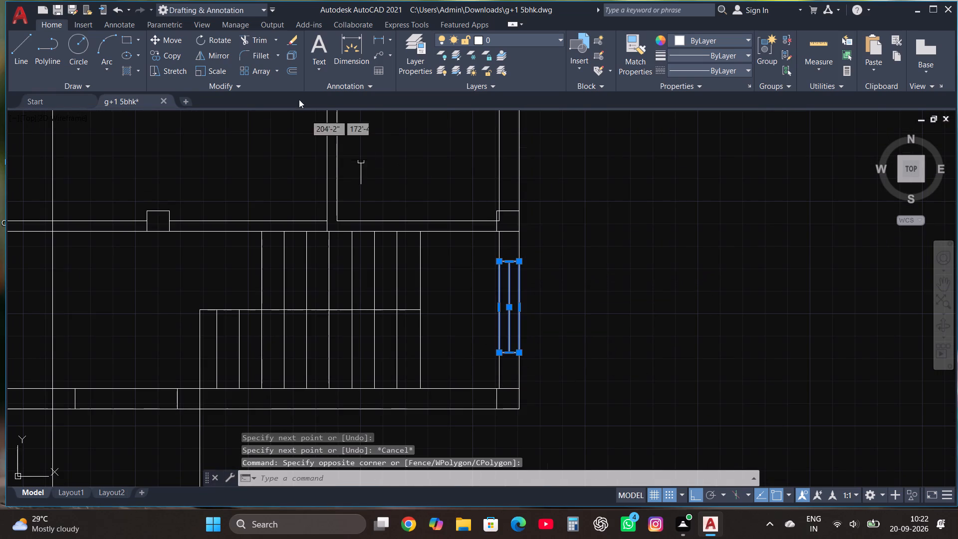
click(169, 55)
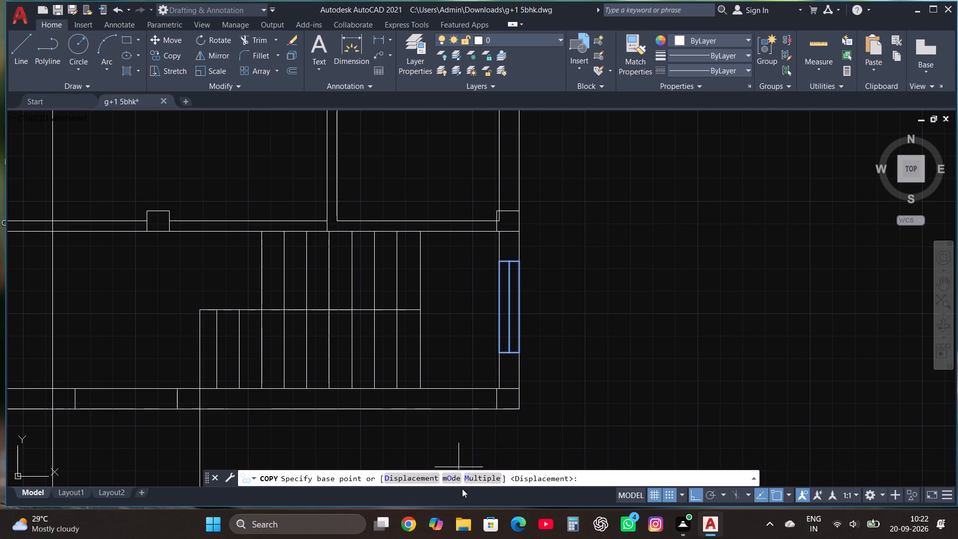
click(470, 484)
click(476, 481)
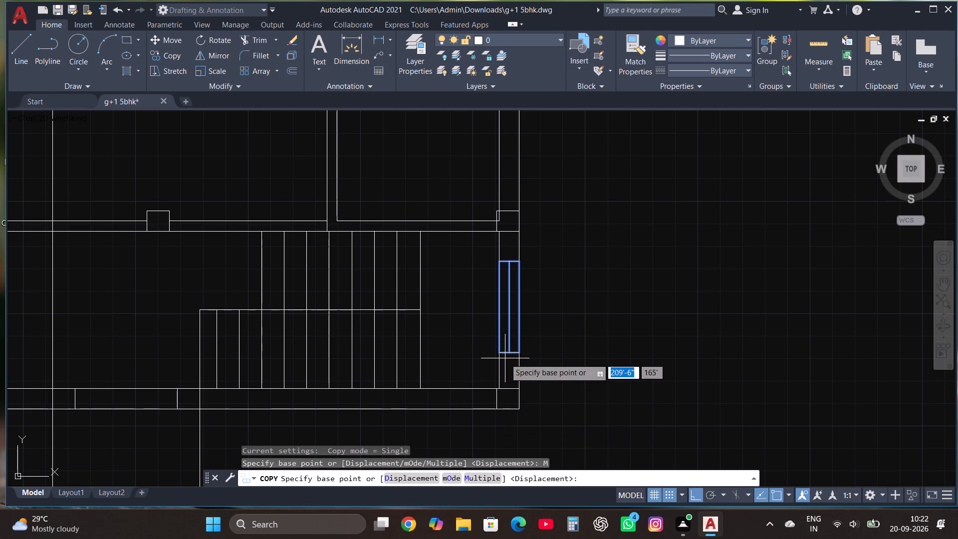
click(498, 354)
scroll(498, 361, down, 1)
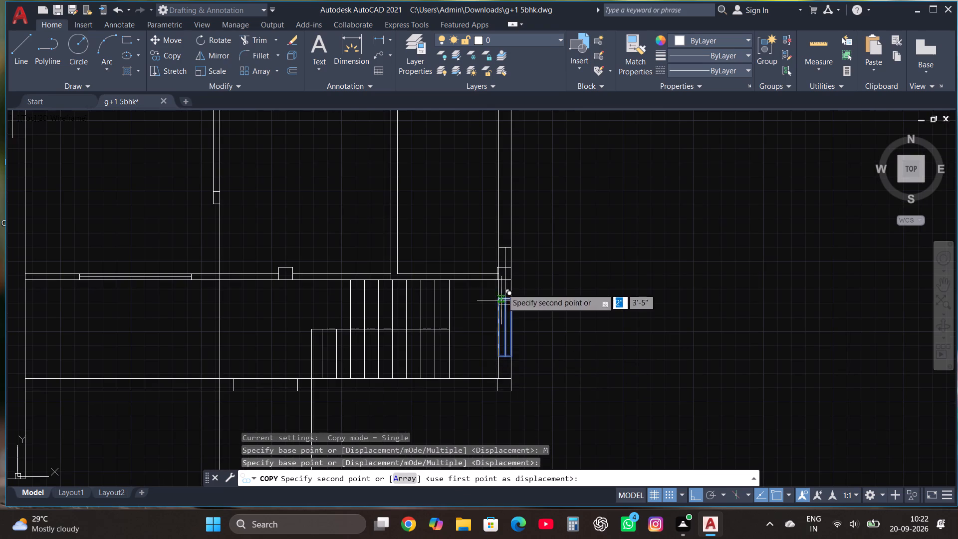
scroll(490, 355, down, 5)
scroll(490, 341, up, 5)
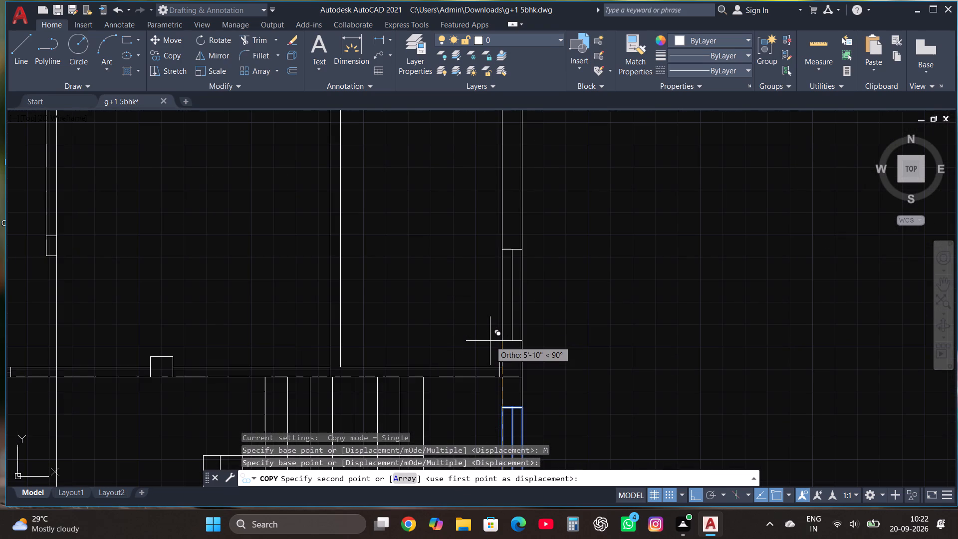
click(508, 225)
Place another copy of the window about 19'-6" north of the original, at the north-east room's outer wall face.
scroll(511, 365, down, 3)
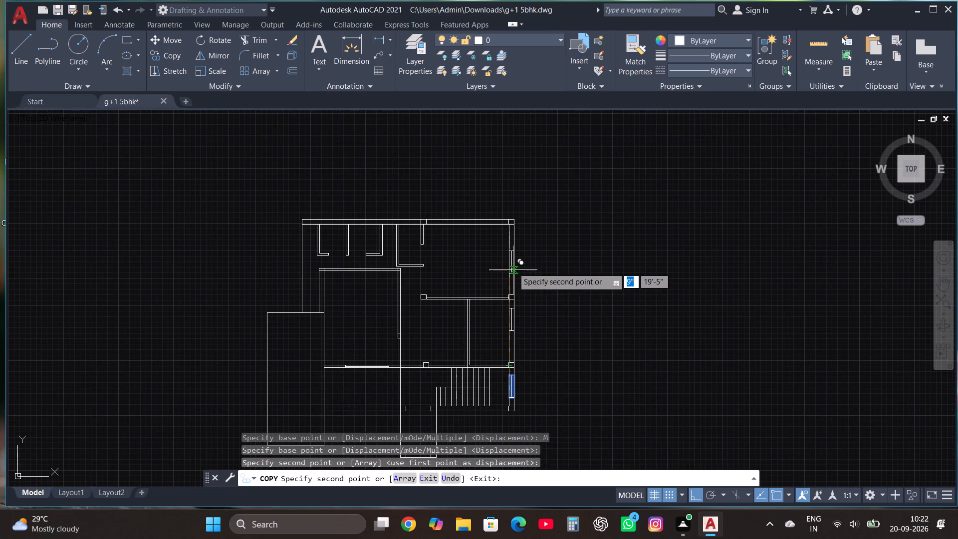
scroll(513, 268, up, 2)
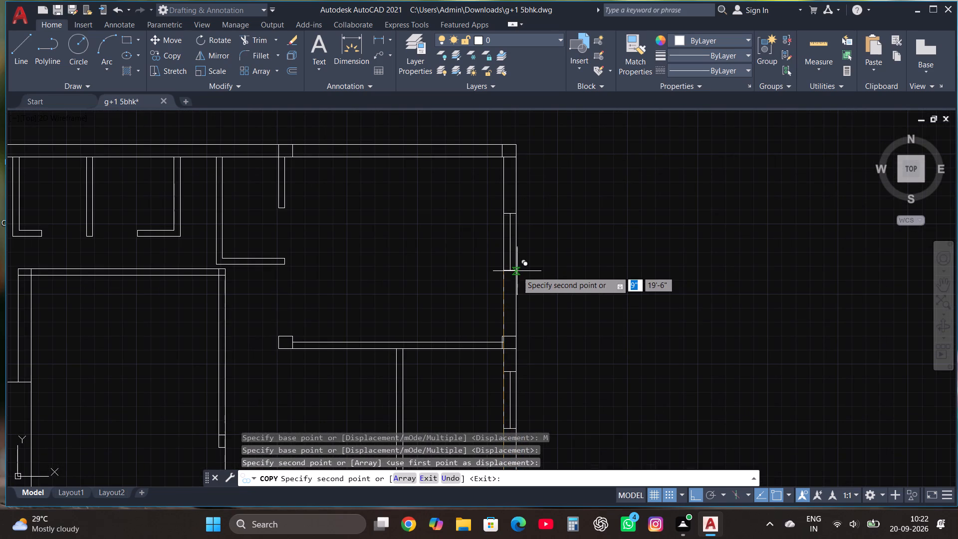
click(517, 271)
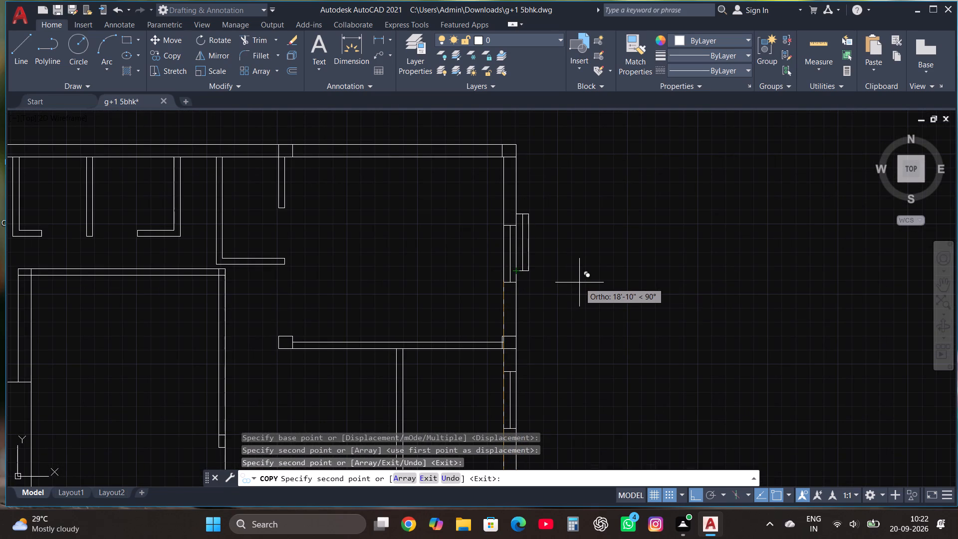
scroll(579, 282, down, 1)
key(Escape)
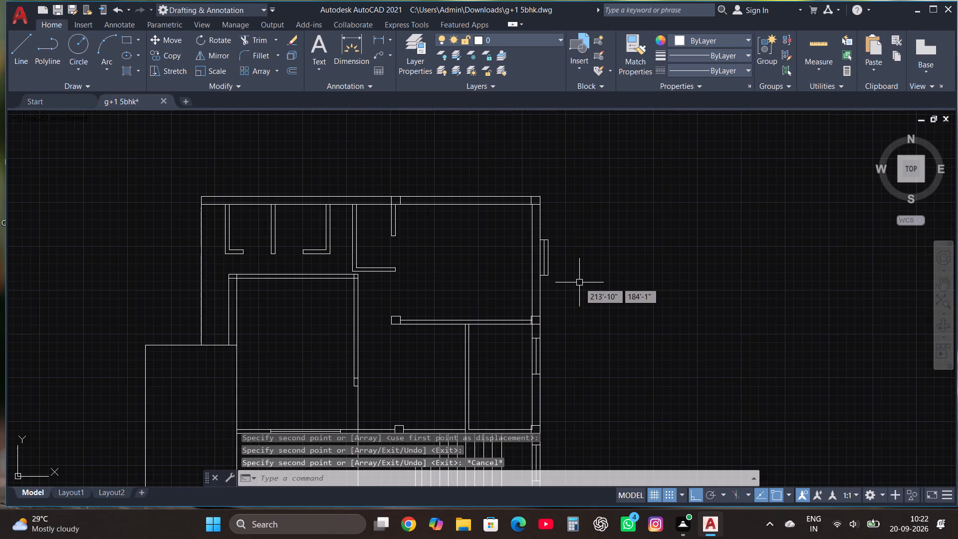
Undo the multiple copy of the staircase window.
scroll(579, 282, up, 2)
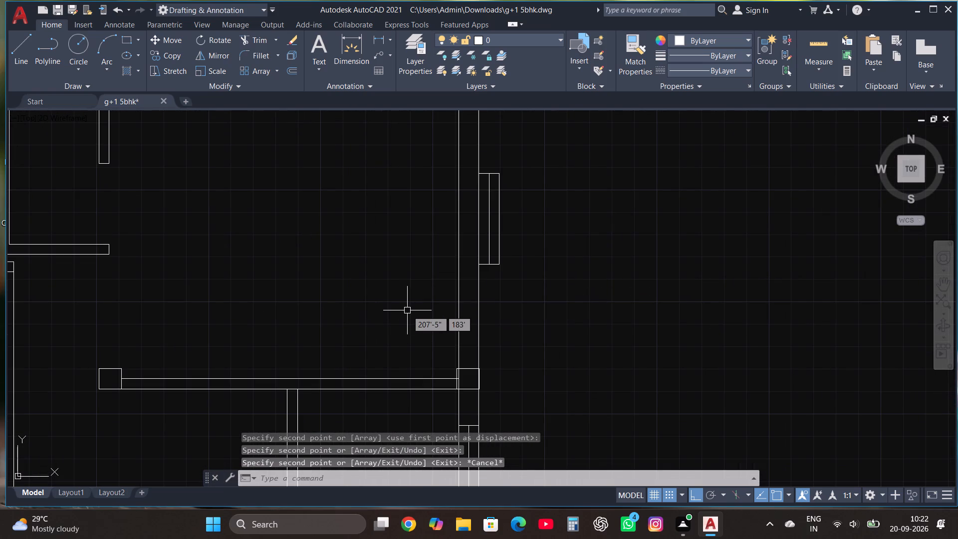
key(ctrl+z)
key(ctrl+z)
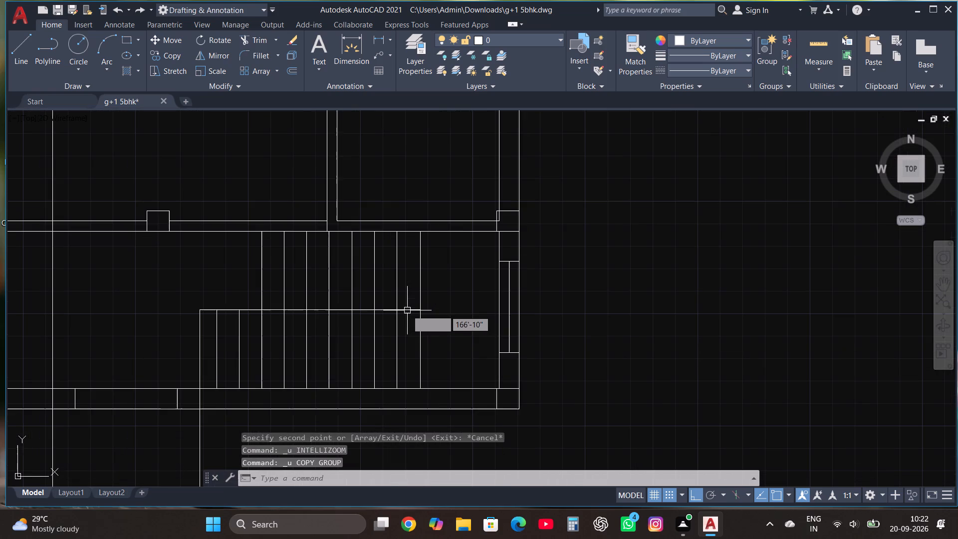
Copy the staircase window in multiple mode, placing one copy about 7'-4" north along the east wall in the room above the stairs.
scroll(423, 328, down, 2)
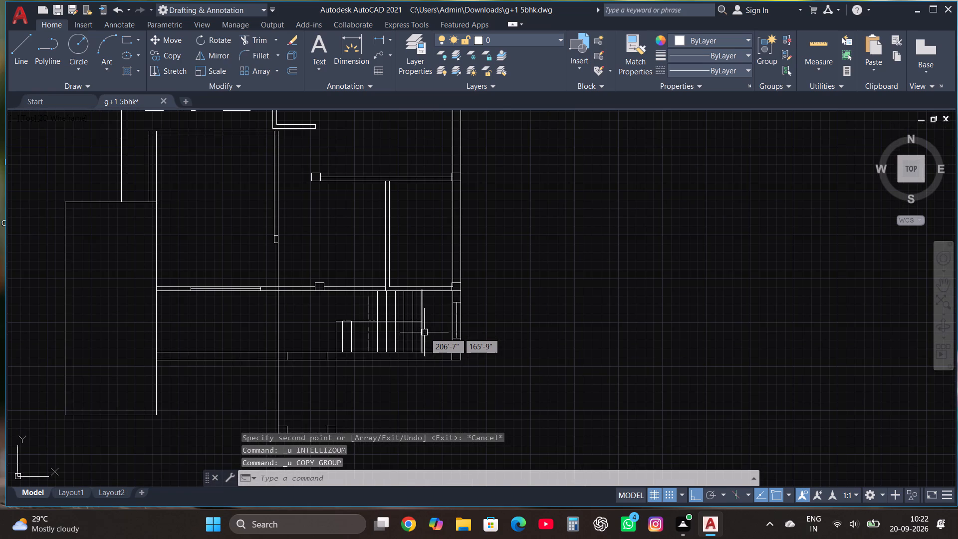
scroll(505, 296, up, 2)
drag(367, 418, 366, 412)
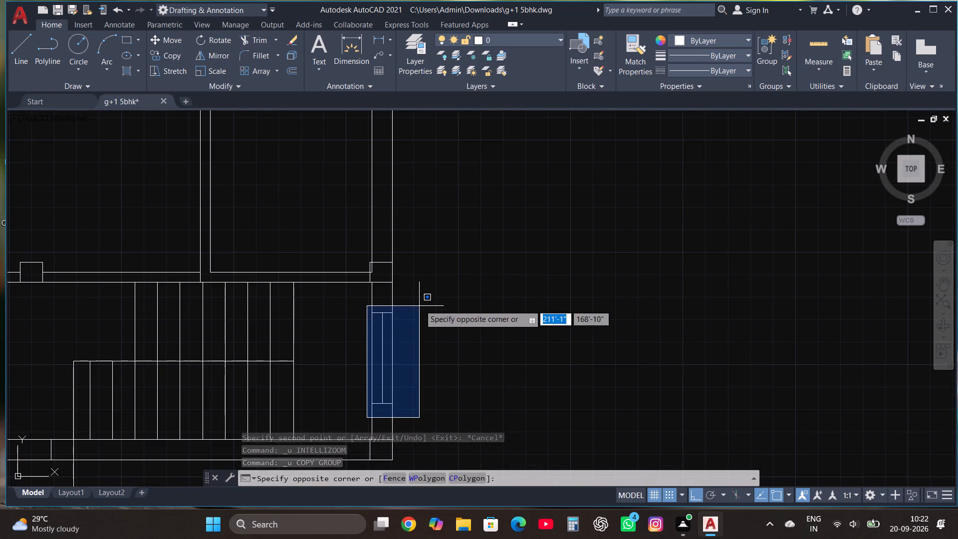
click(420, 305)
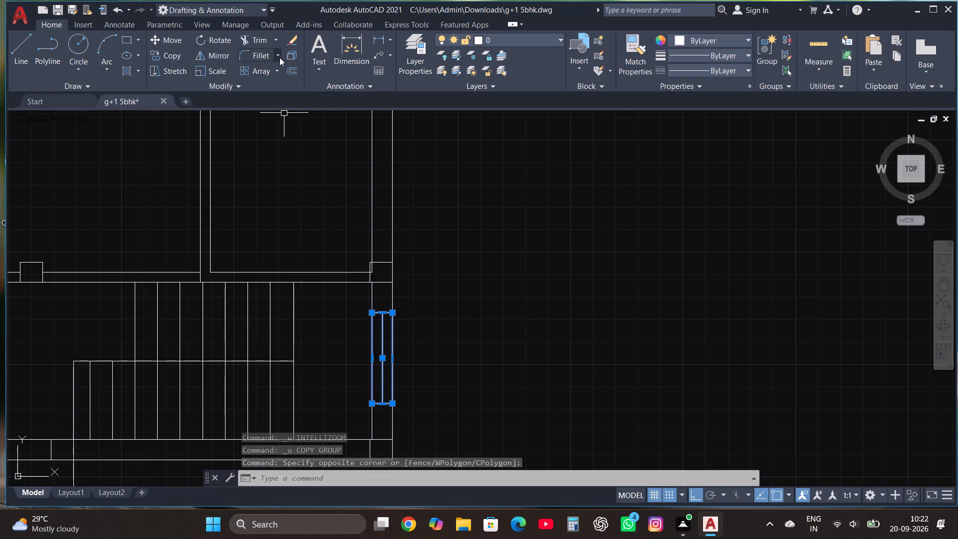
click(168, 57)
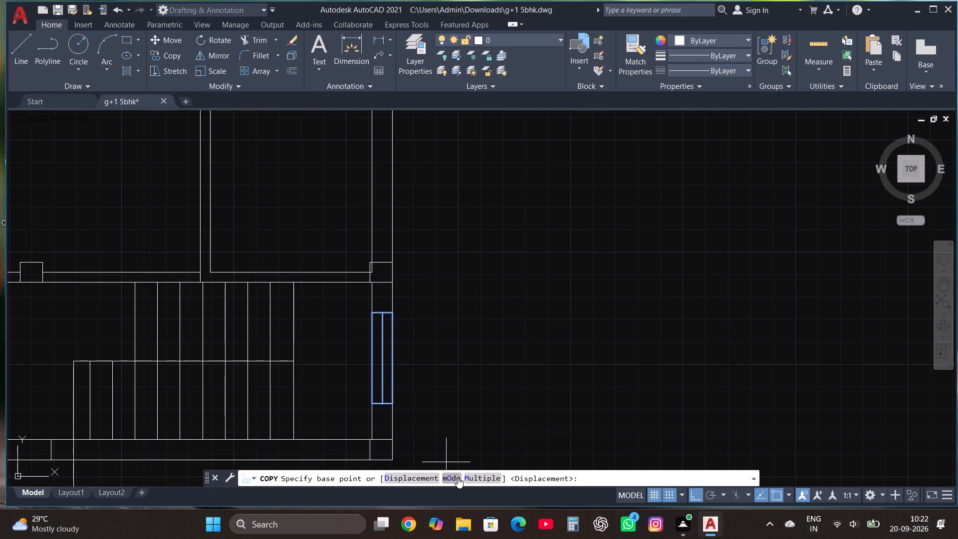
click(473, 478)
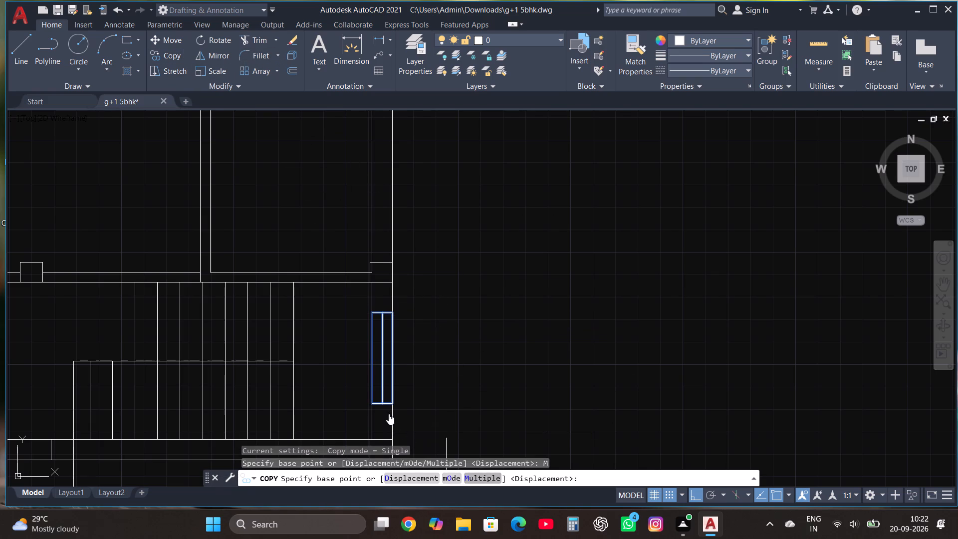
click(483, 479)
click(371, 405)
scroll(371, 405, down, 3)
scroll(371, 344, up, 3)
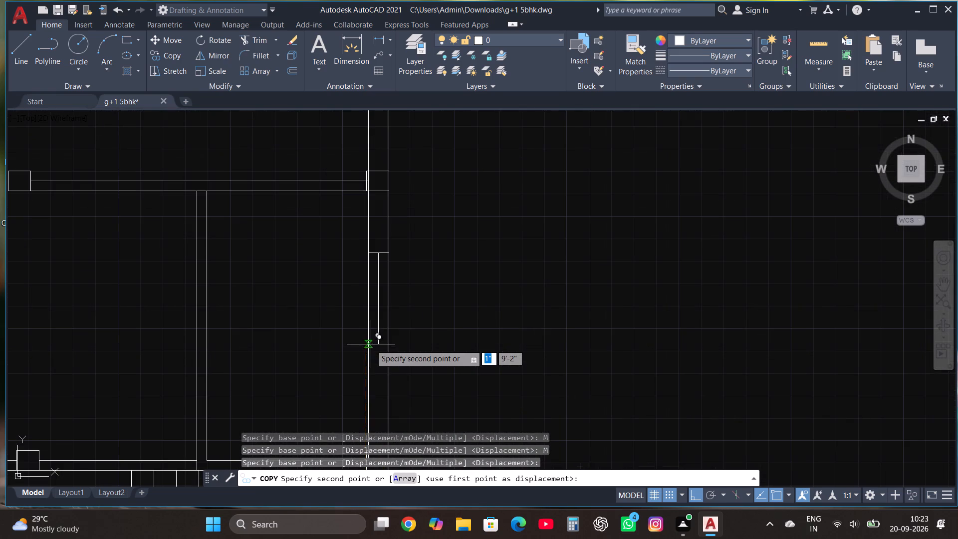
click(368, 395)
Place another copy of the window about 19'-2" north of the original, in the east wall of the north-east room.
scroll(368, 395, down, 4)
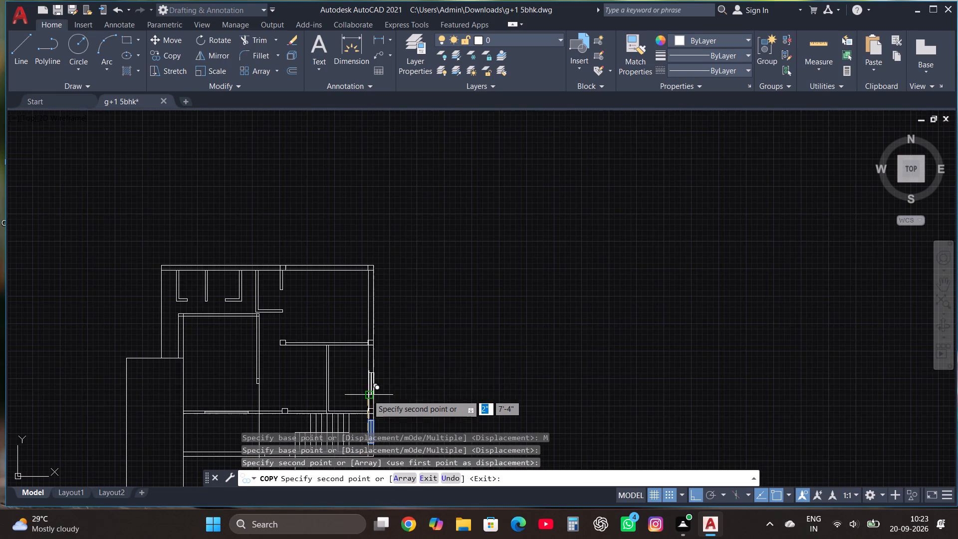
scroll(369, 320, up, 3)
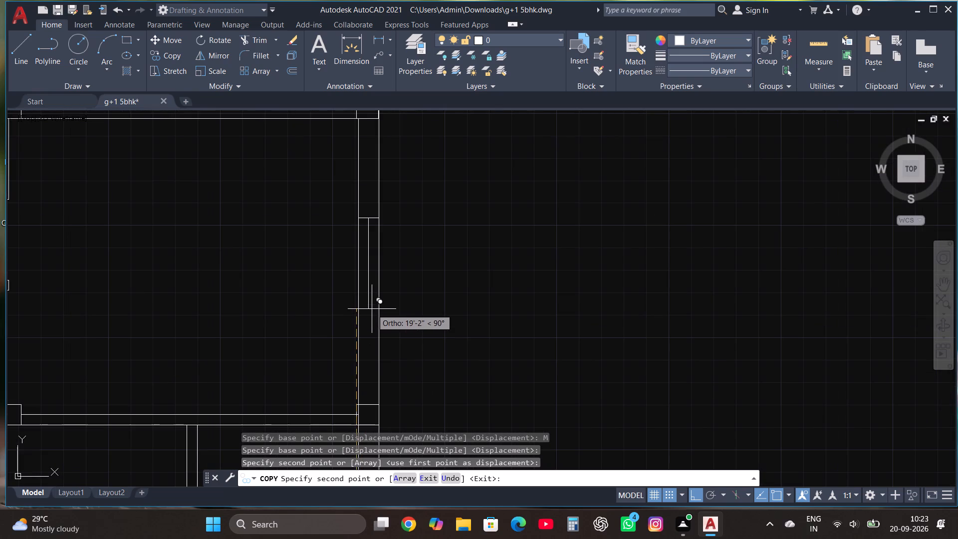
click(372, 309)
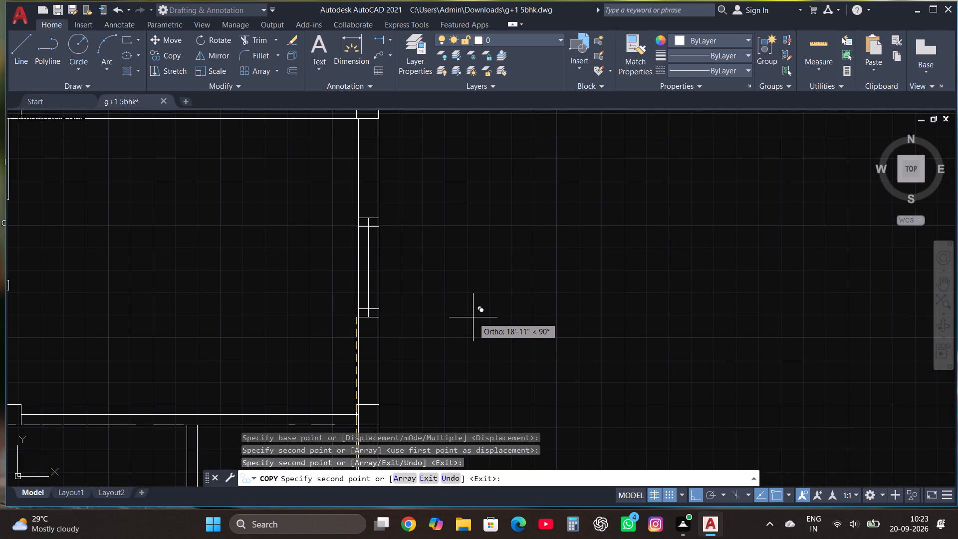
With Ortho off, place a spare copy of the window in the empty space east of the building and finish copying.
key(F8)
click(590, 334)
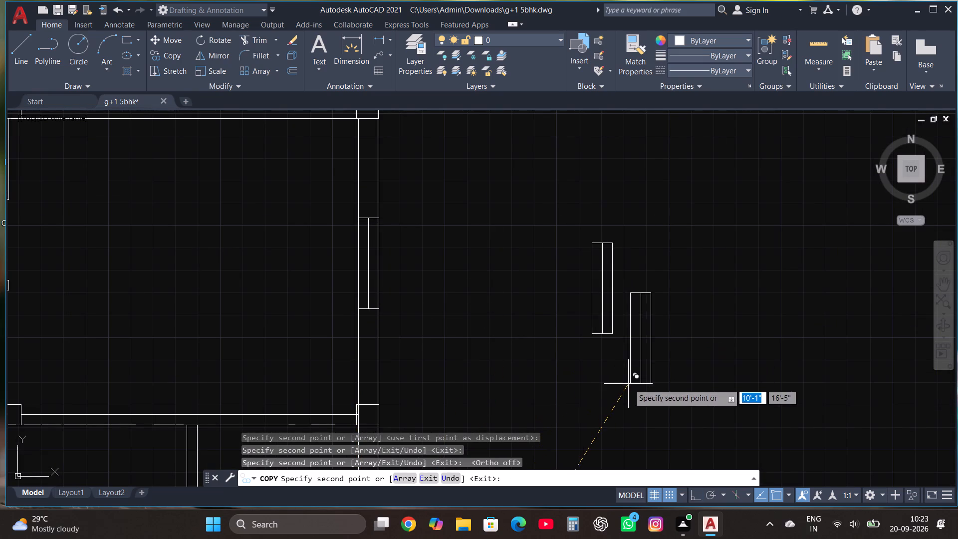
key(Escape)
Rotate the spare window outside the east wall by 90° with Ortho on, so it lies horizontally.
click(569, 378)
click(617, 204)
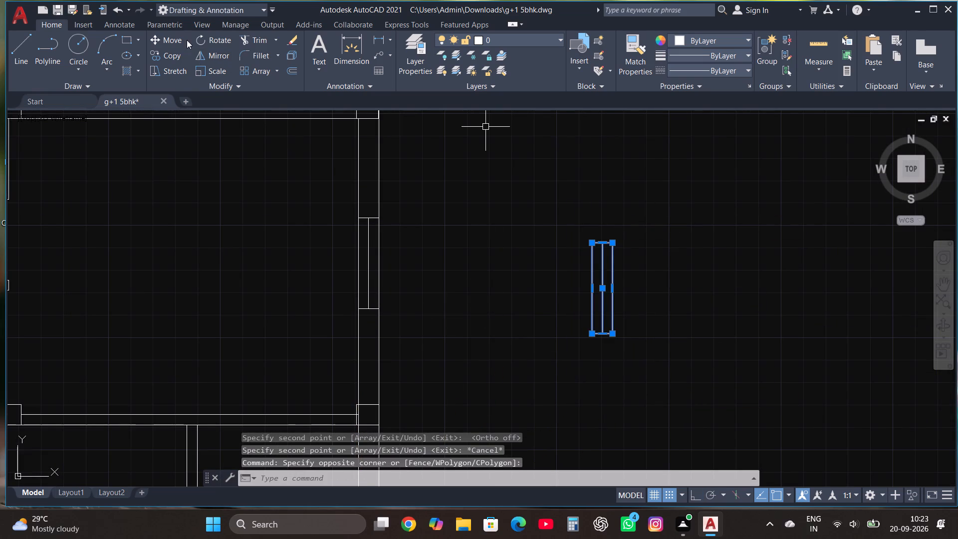
click(210, 36)
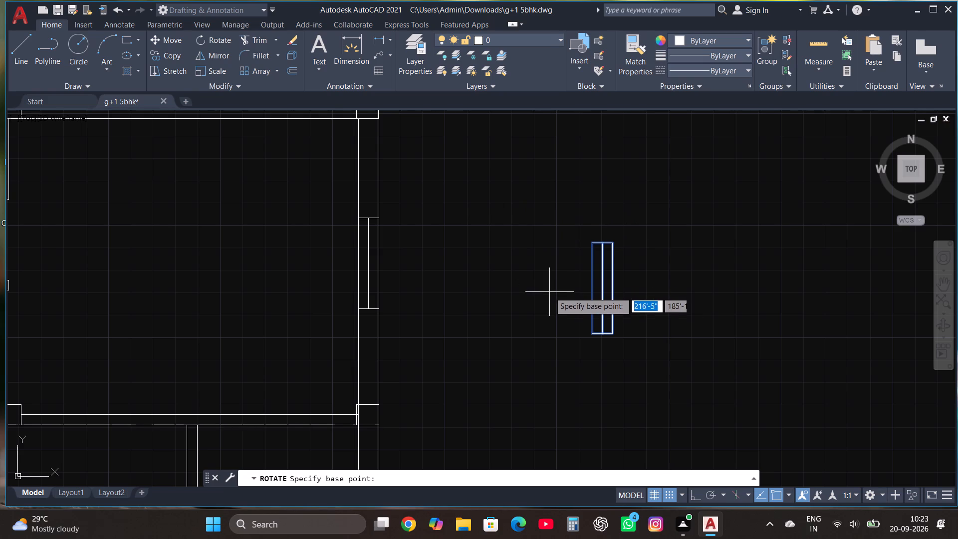
click(600, 319)
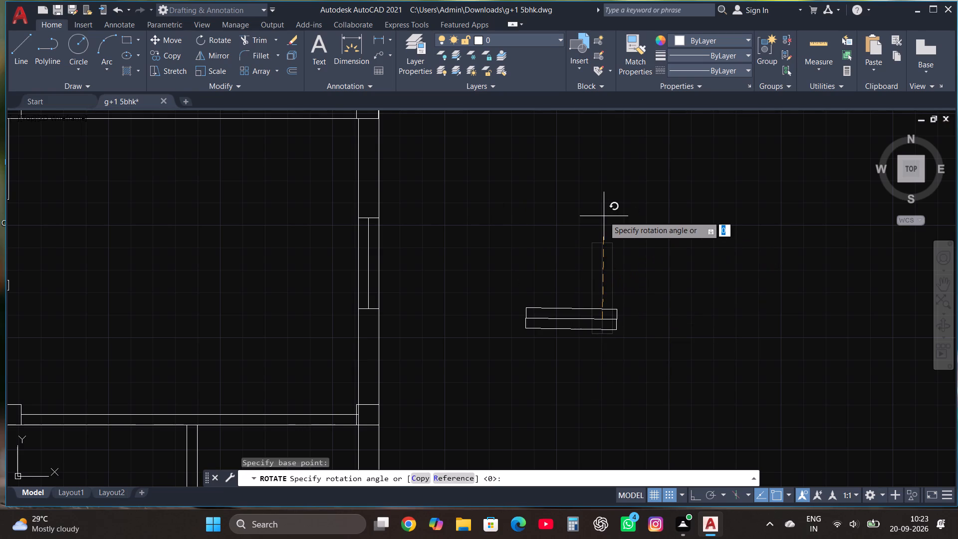
key(F8)
click(604, 216)
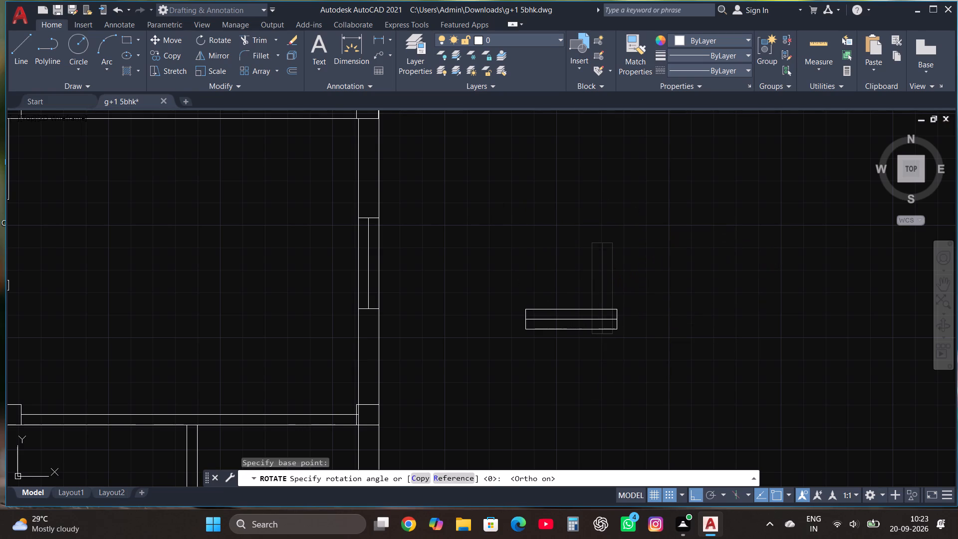
click(601, 255)
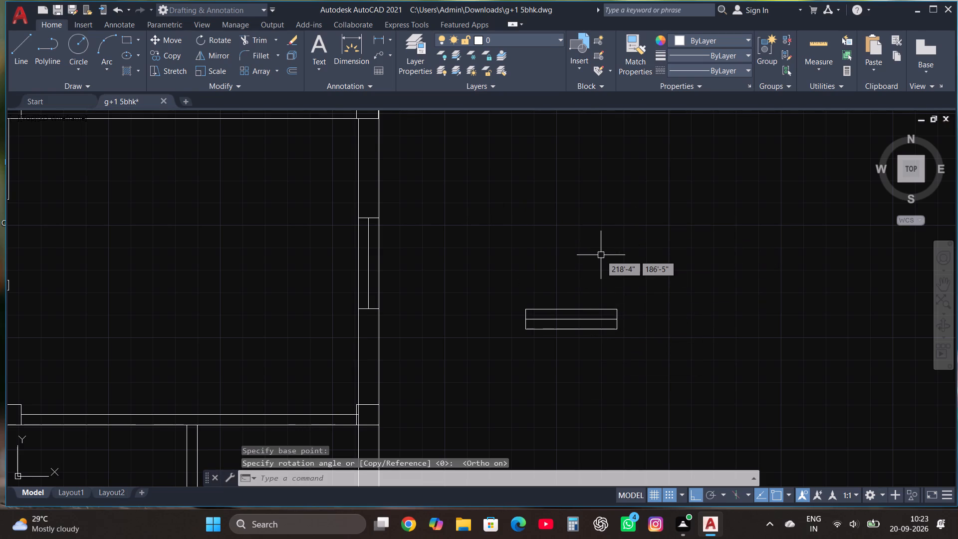
Copy the horizontal spare window, with Ortho off, into the north wall of the north-east room using its lower east corner as base point.
scroll(538, 351, up, 1)
click(489, 349)
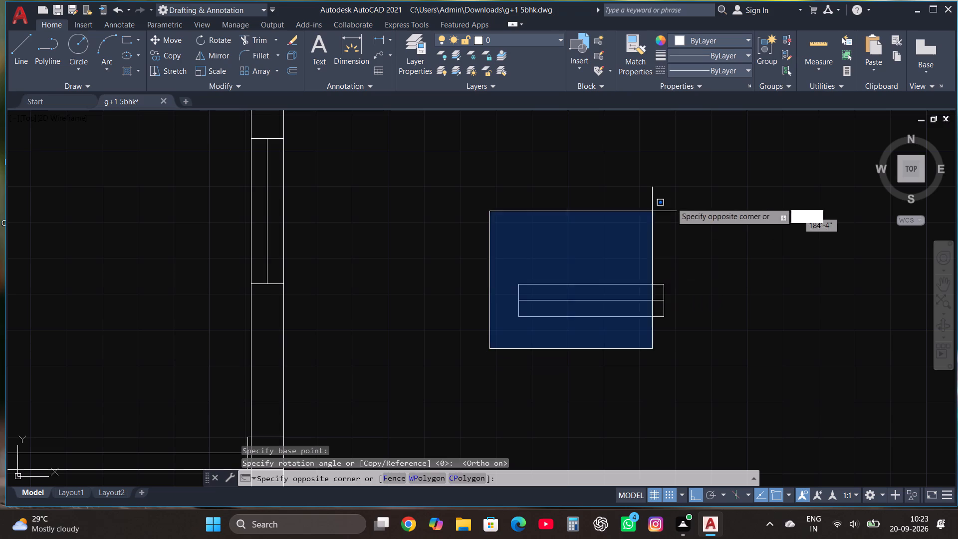
click(682, 231)
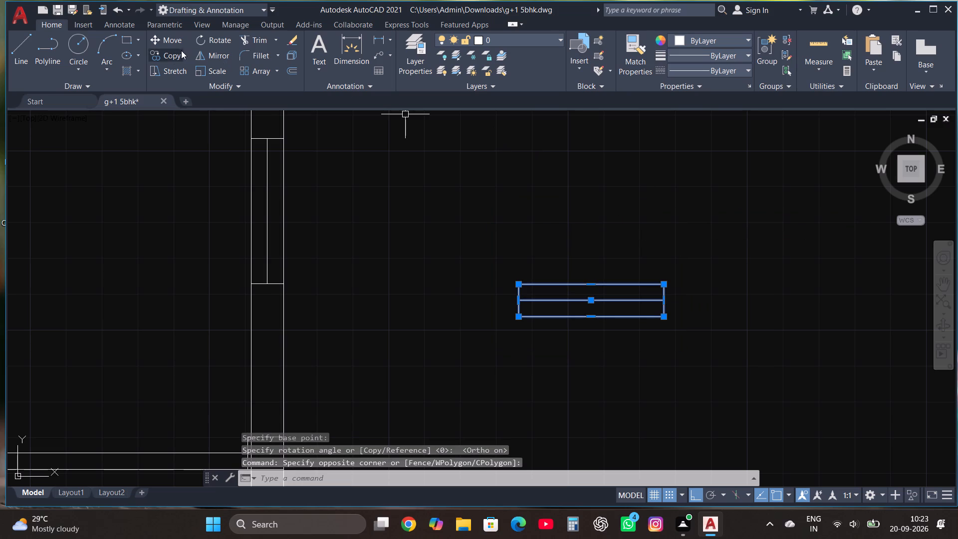
click(174, 56)
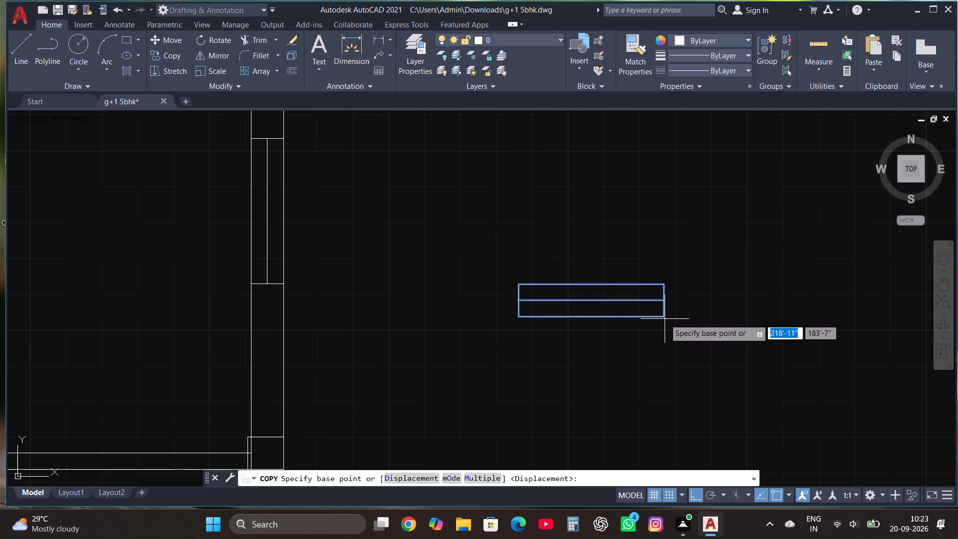
click(664, 317)
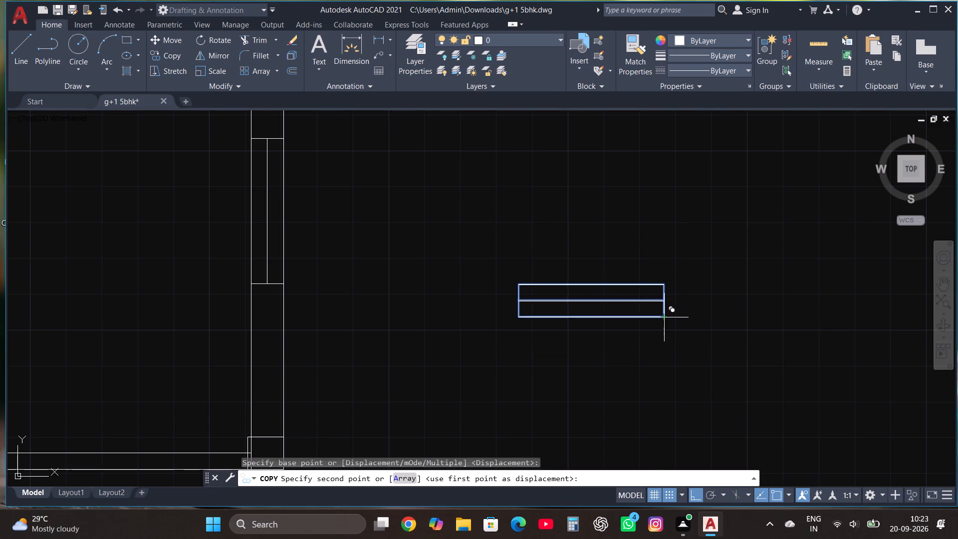
key(F8)
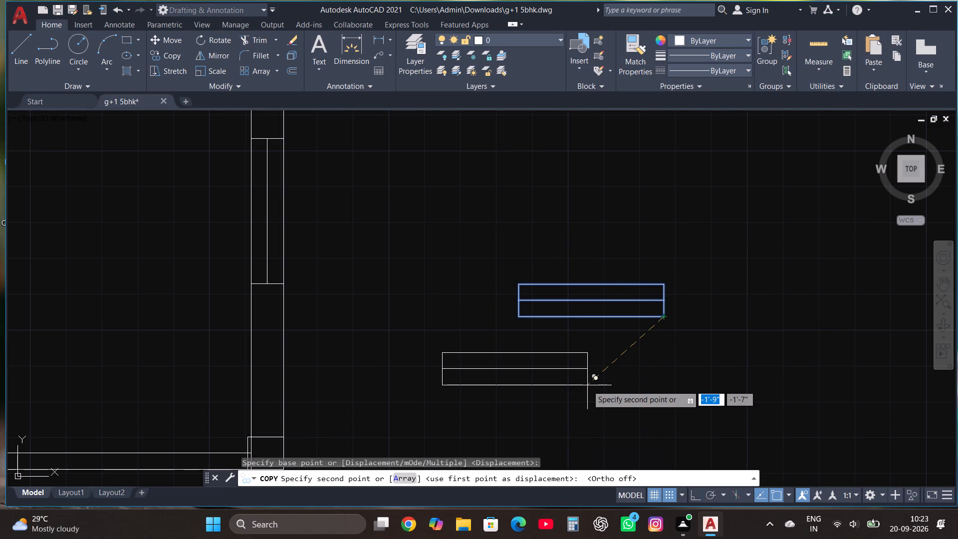
scroll(635, 361, down, 2)
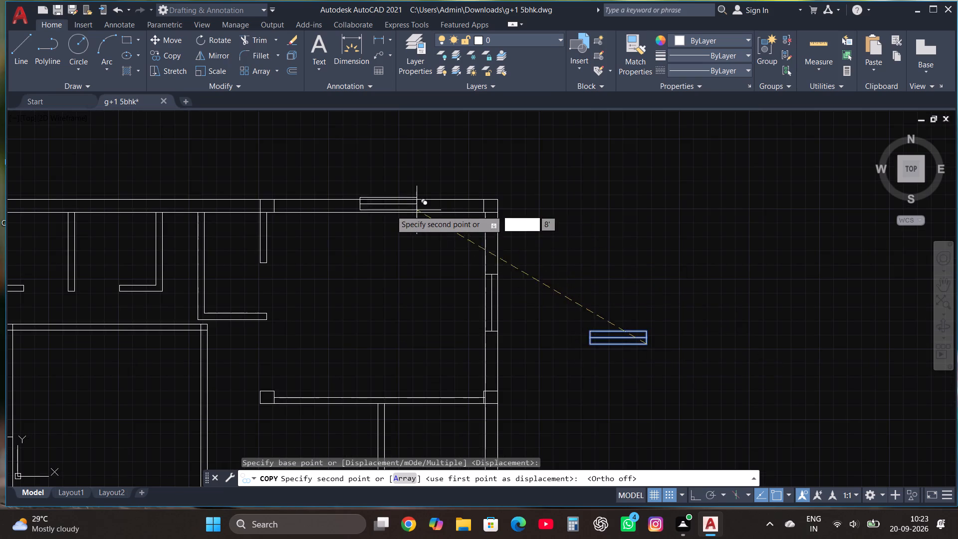
scroll(388, 210, up, 3)
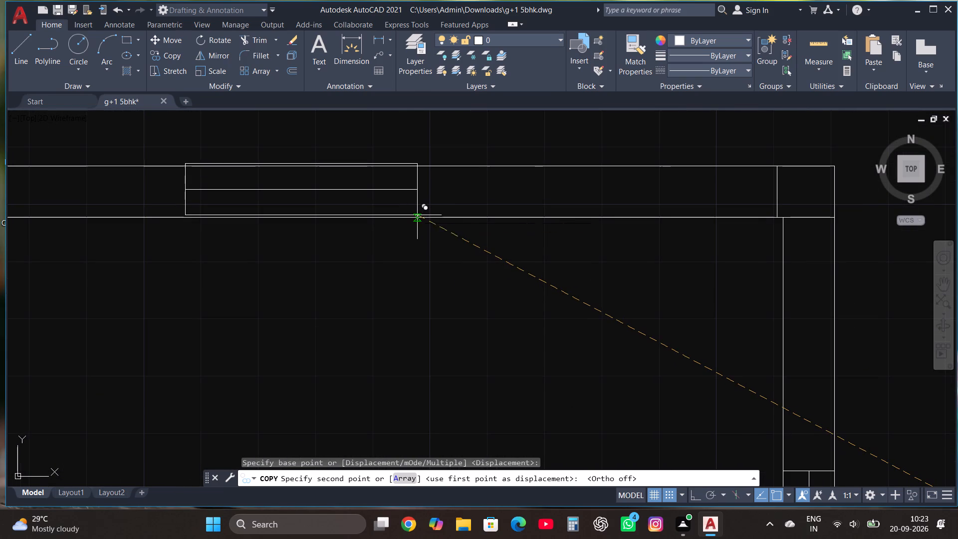
click(417, 217)
Draw a rectangle about 1'-8" wide across the north wall's thickness, between the L-shaped wall and the short partition, for a small window.
scroll(587, 252, down, 2)
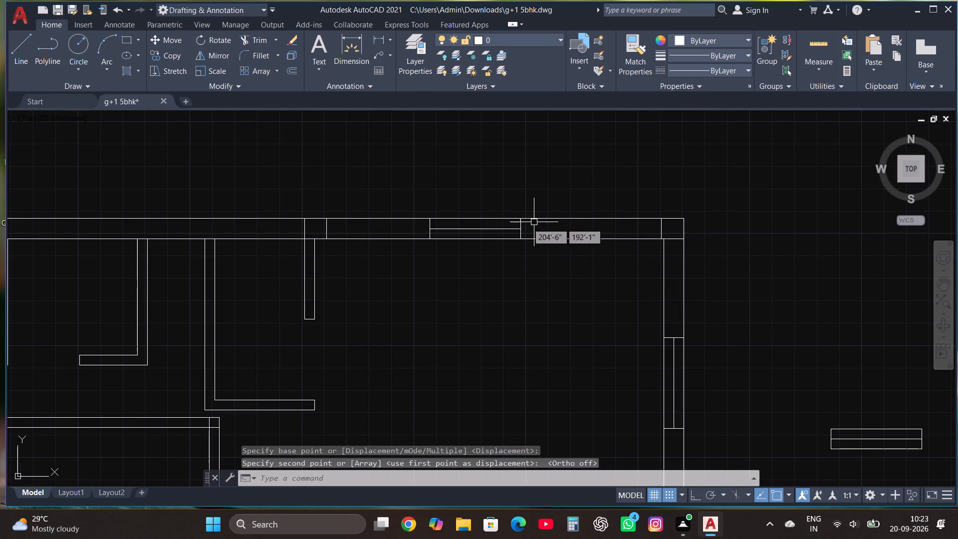
scroll(232, 231, up, 1)
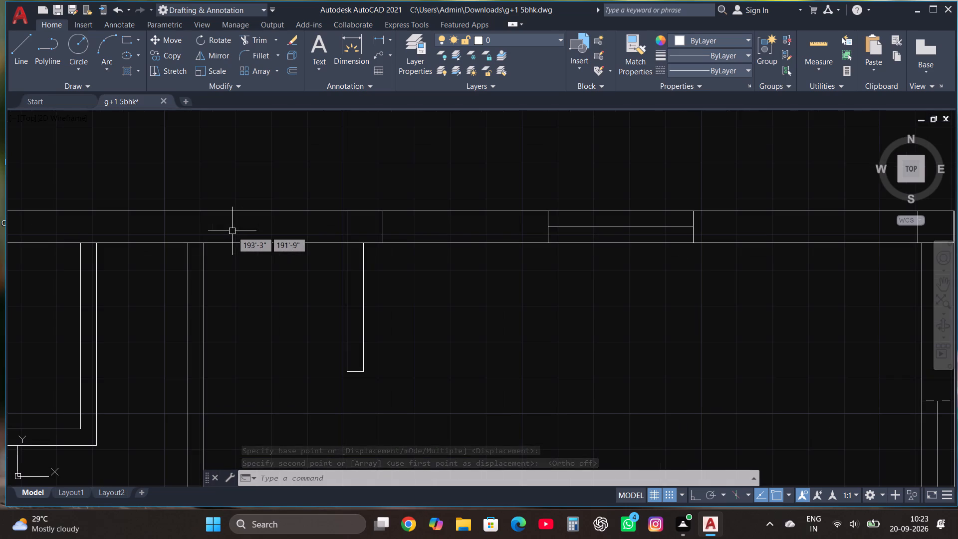
click(17, 51)
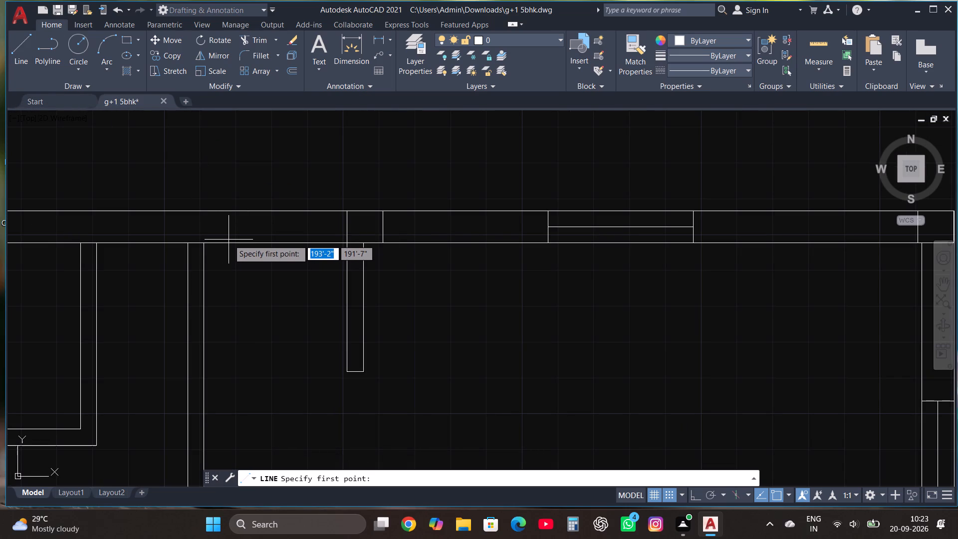
click(123, 39)
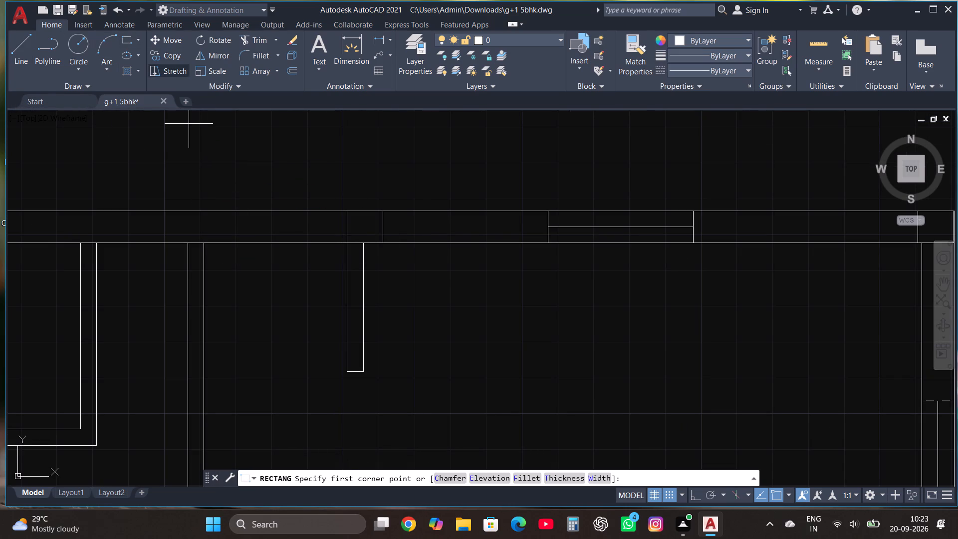
click(229, 243)
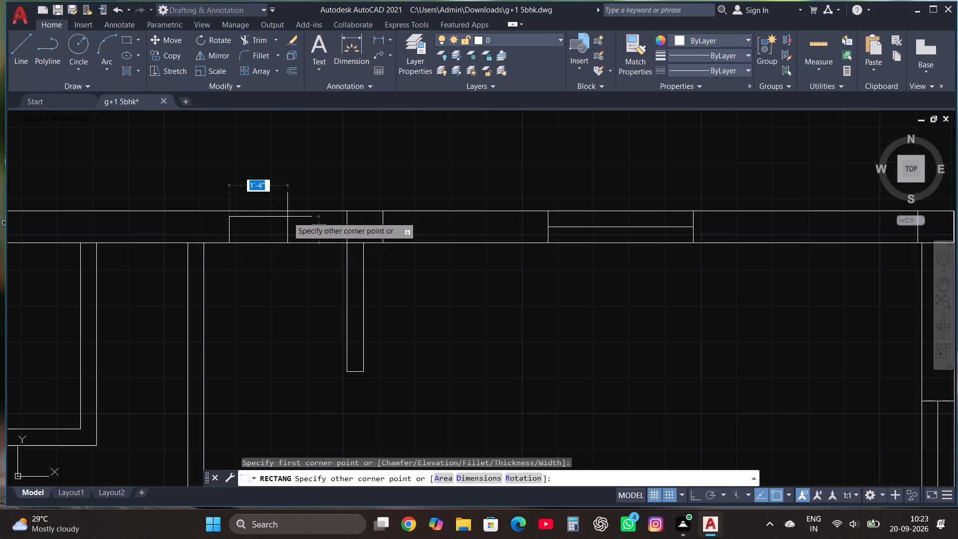
click(300, 213)
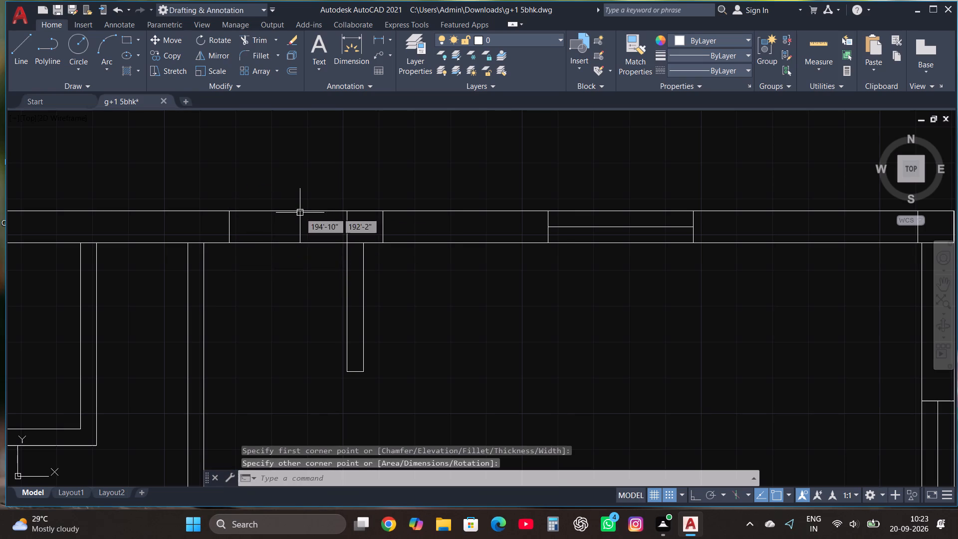
Draw a horizontal centre line about 1'-8" long through the small window, between the midpoints of its short sides, with Ortho on.
click(18, 47)
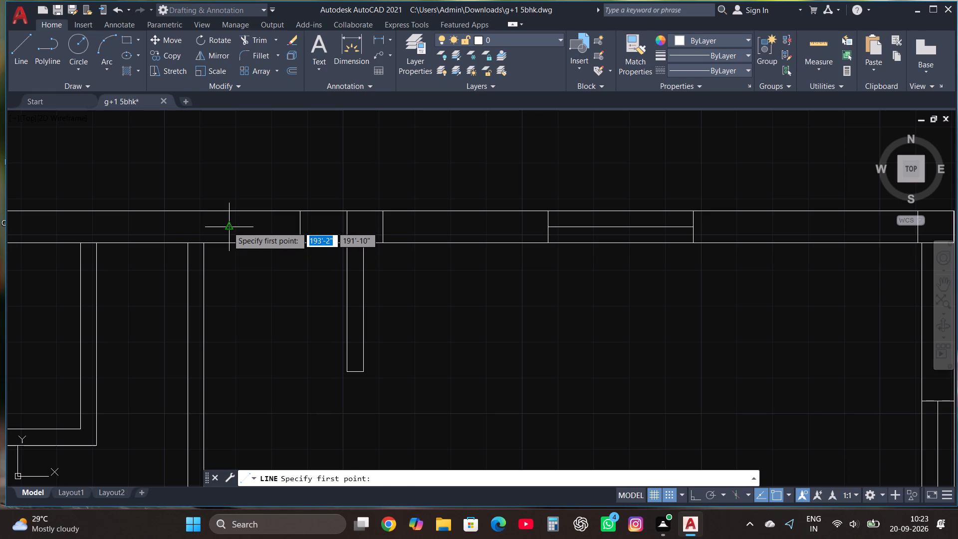
click(228, 227)
scroll(305, 231, up, 1)
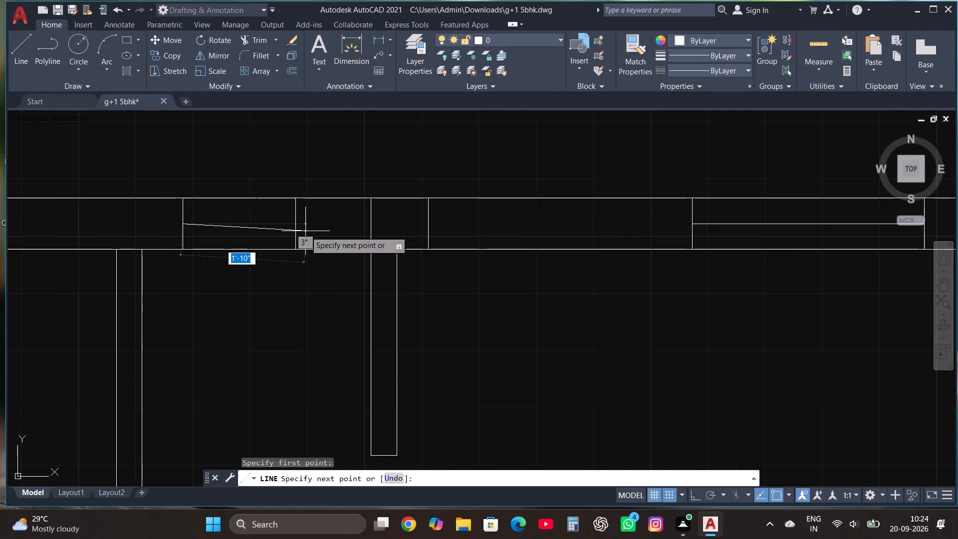
key(F8)
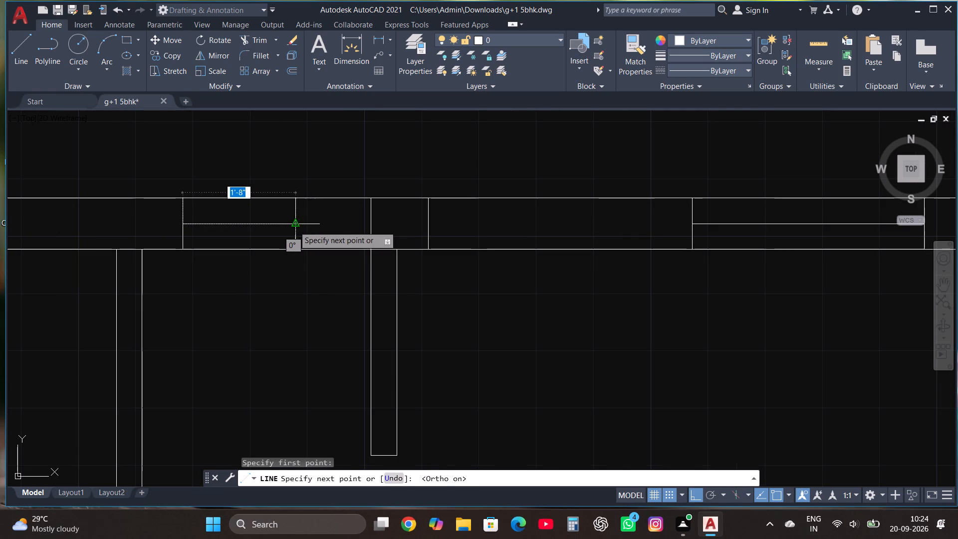
click(294, 226)
key(Escape)
scroll(328, 264, down, 1)
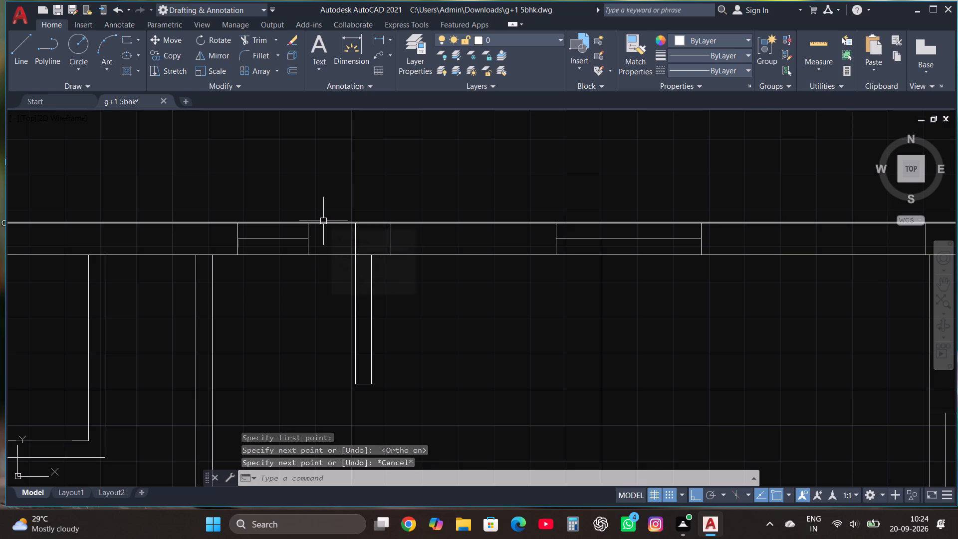
scroll(323, 221, down, 1)
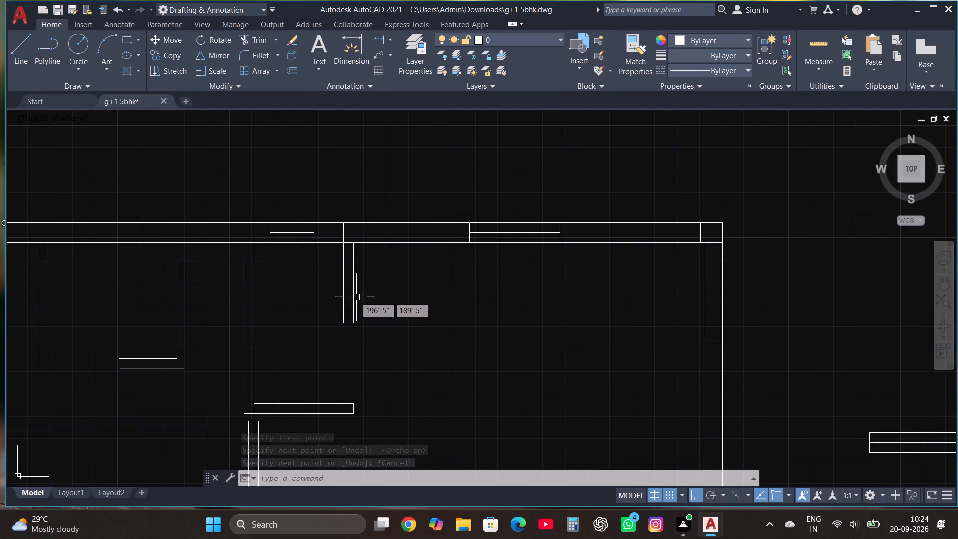
scroll(327, 157, down, 2)
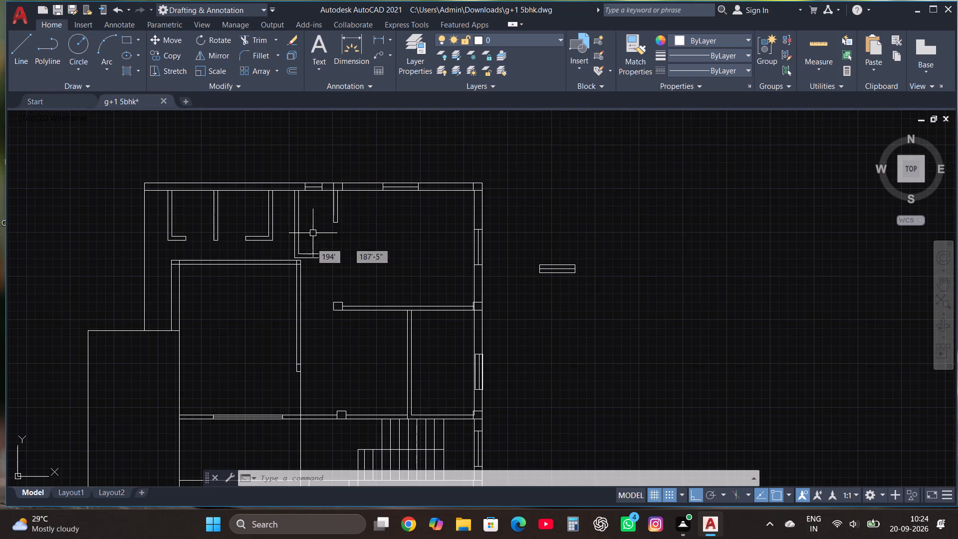
Draw a tall window rectangle across the thickness of the large central room's east wall, starting level with the square column opposite.
scroll(290, 338, up, 2)
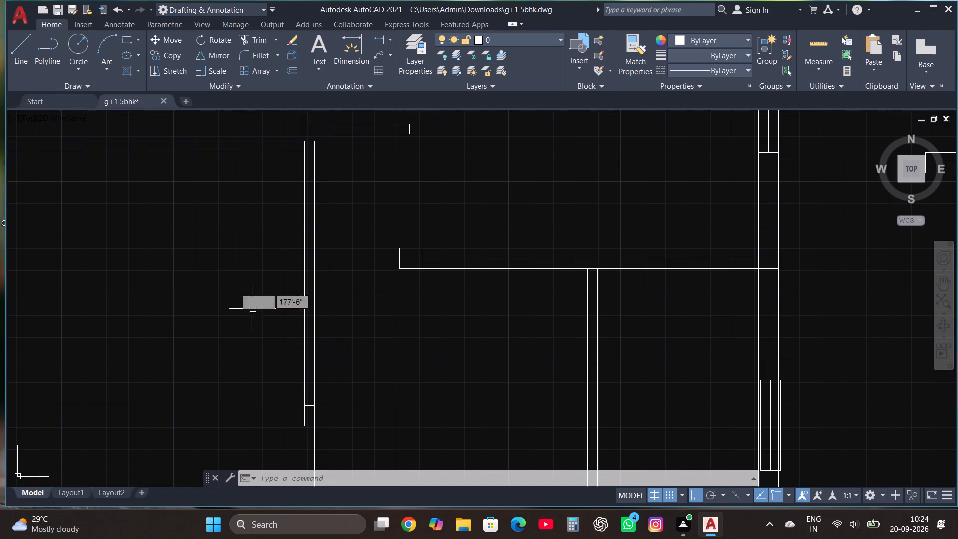
click(125, 39)
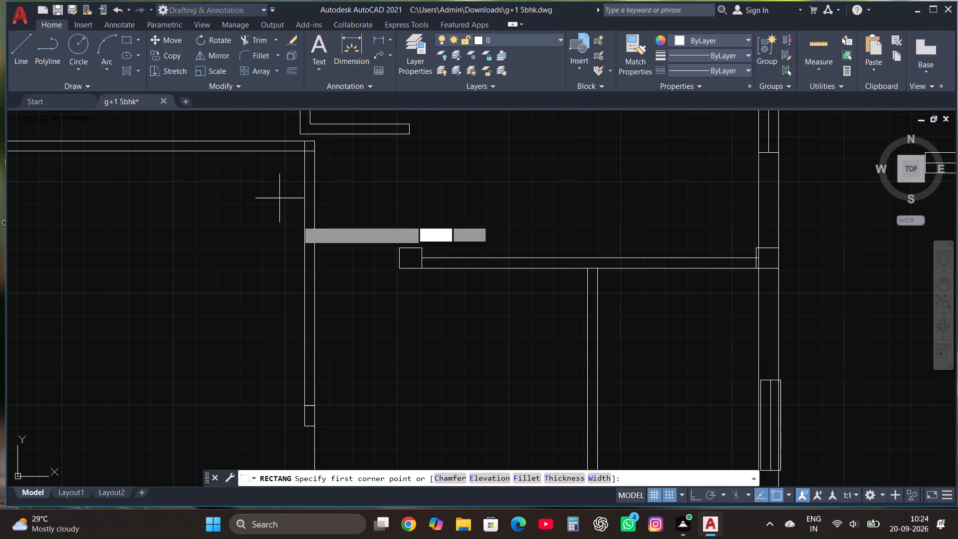
click(304, 255)
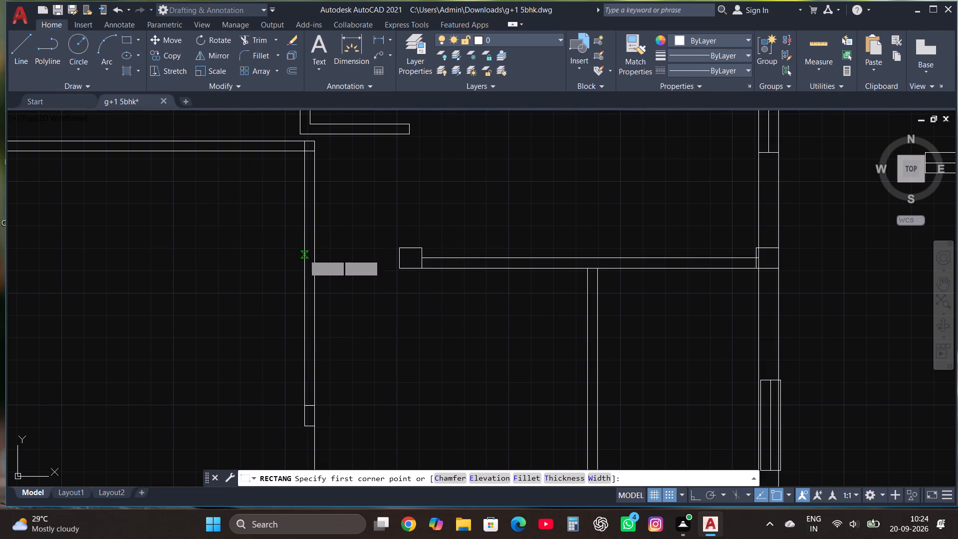
click(314, 324)
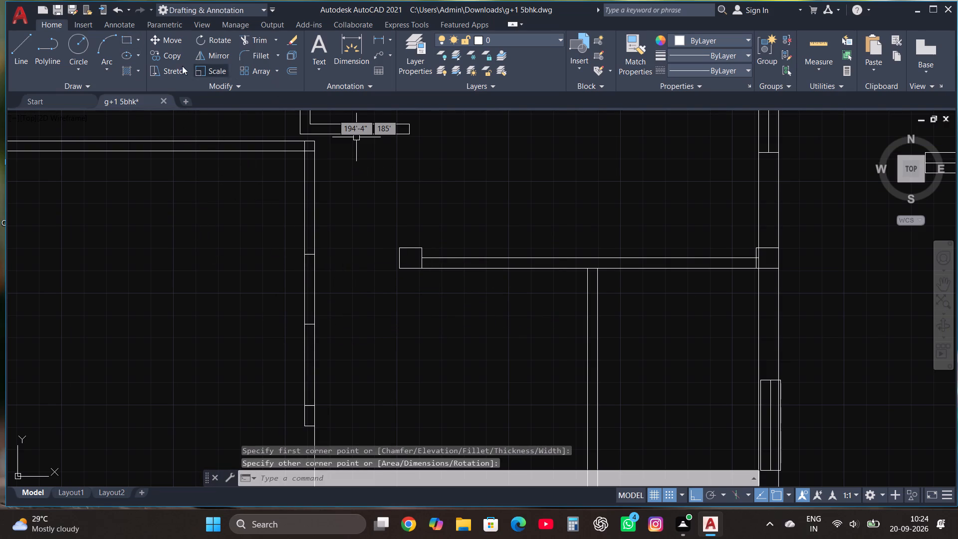
Draw a vertical centre line through this window rectangle, between the midpoints of its short sides, with Ortho on.
click(26, 49)
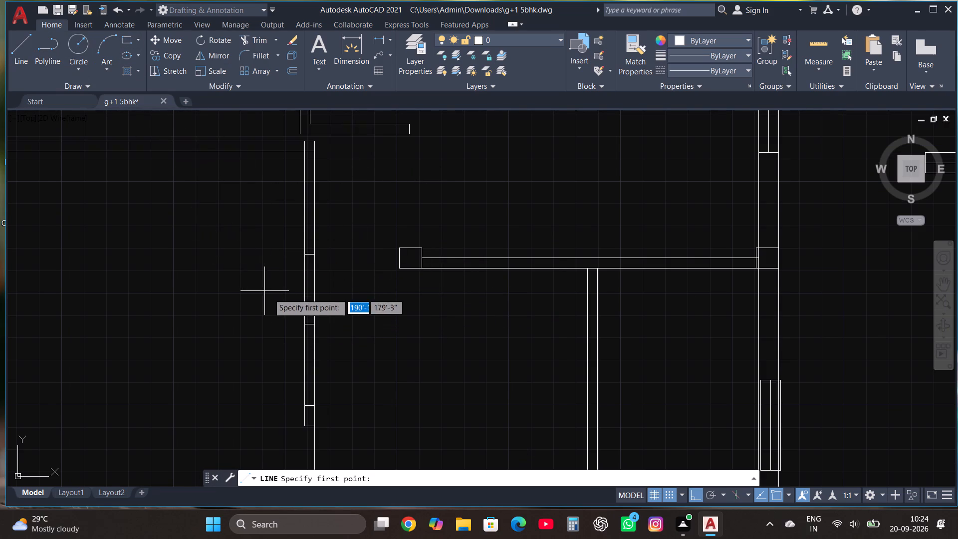
scroll(275, 298, up, 1)
click(329, 342)
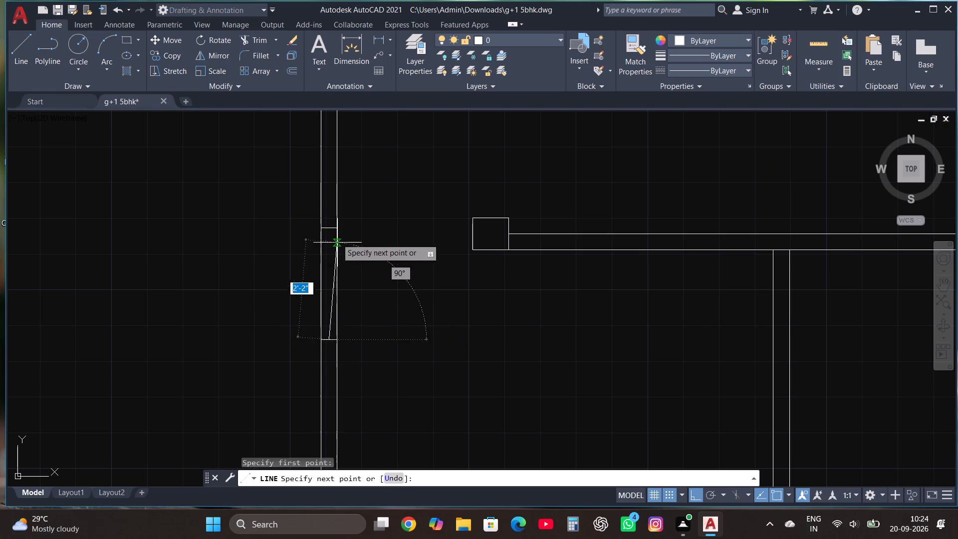
click(328, 229)
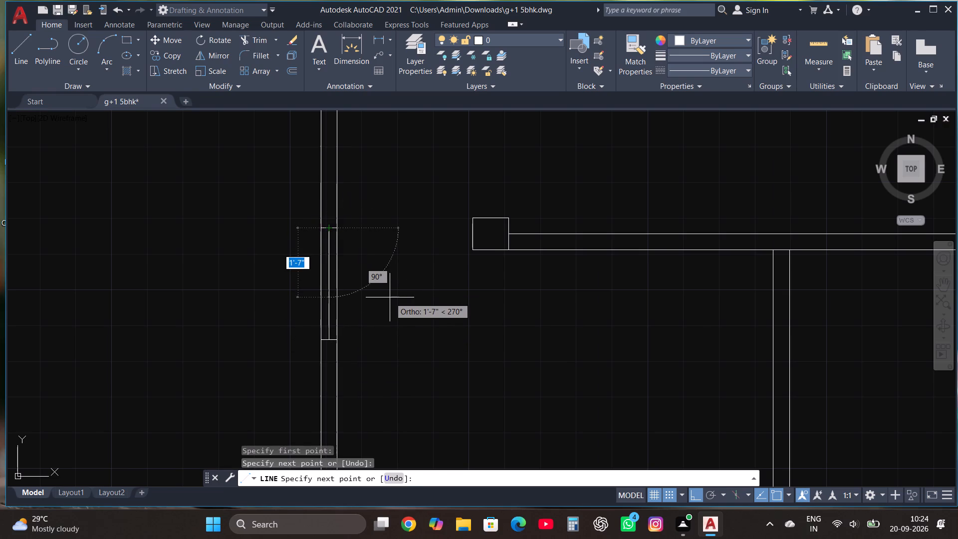
key(Escape)
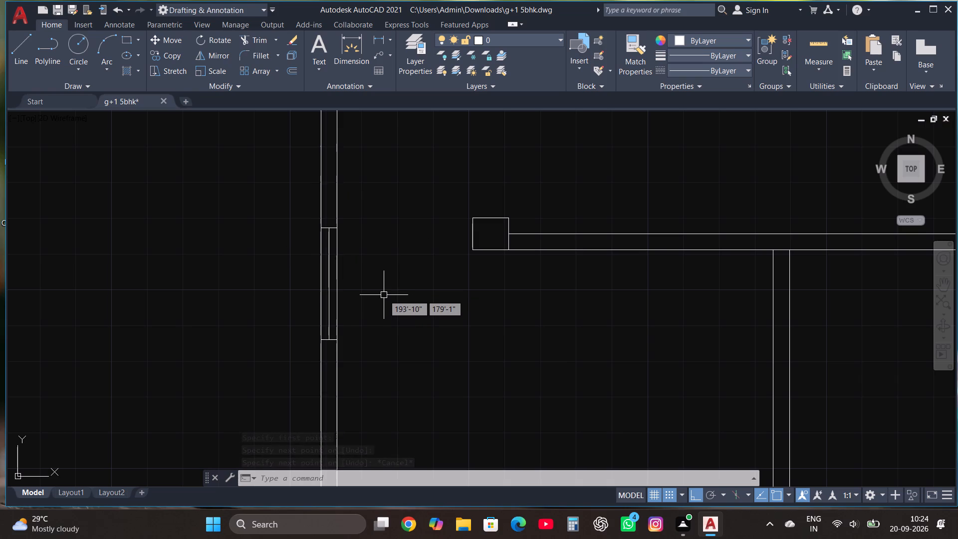
scroll(384, 311, down, 3)
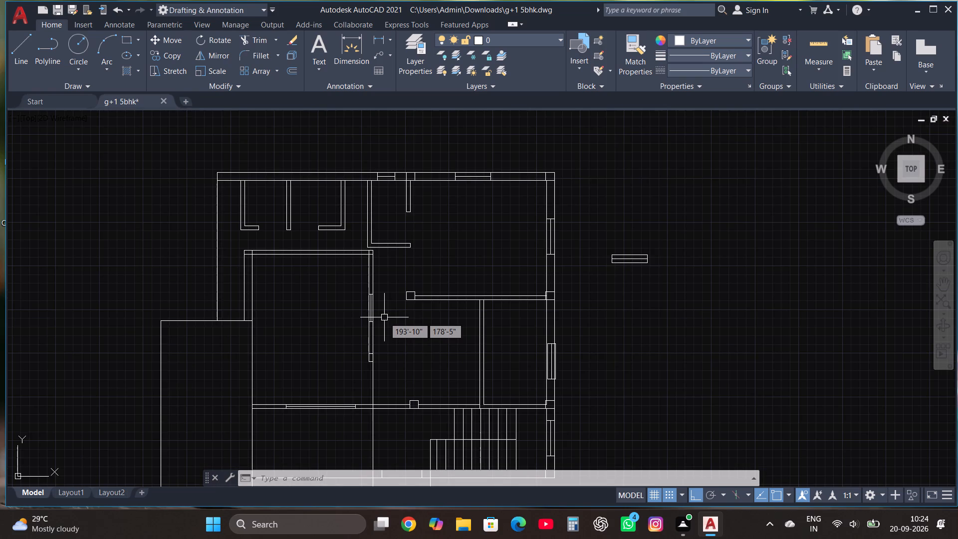
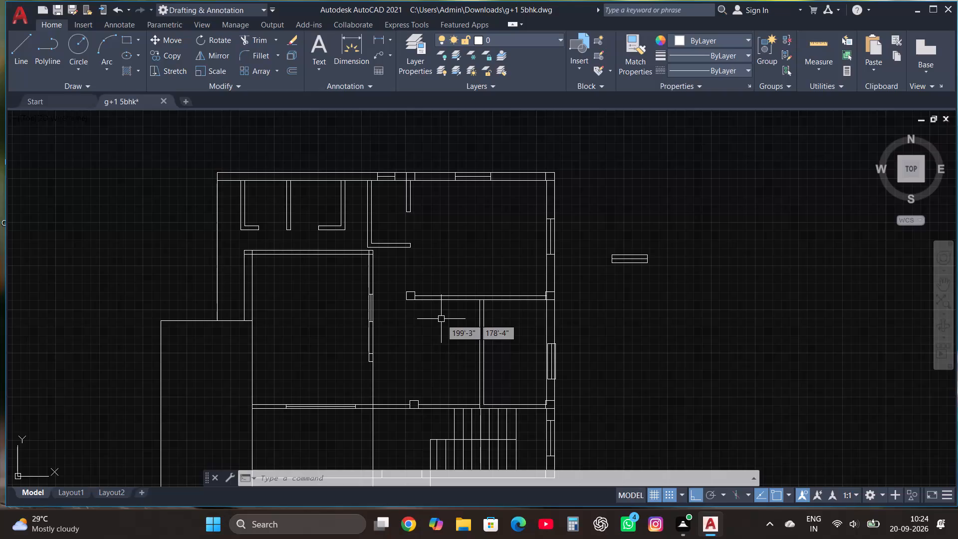
Delete the spare window symbol lying outside the plan, east of the outer wall.
scroll(441, 319, down, 2)
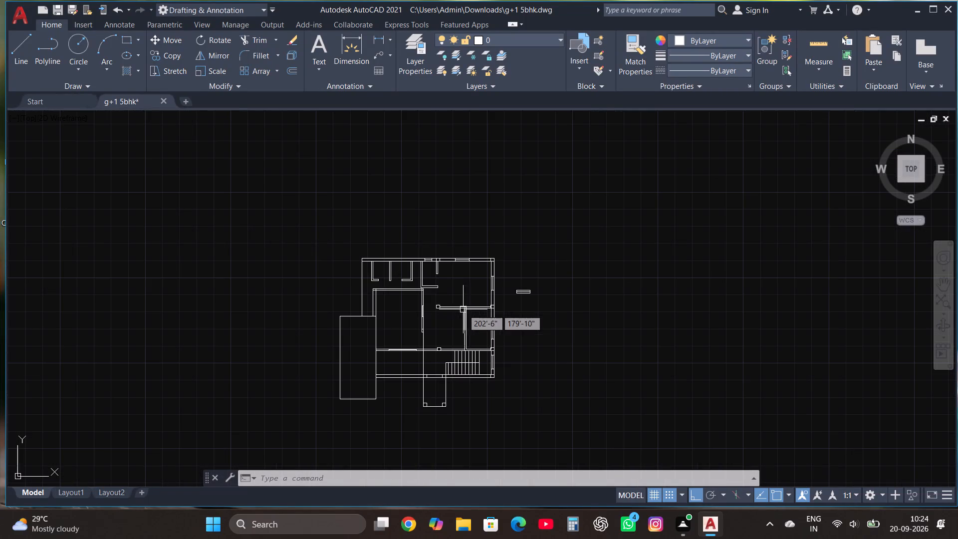
scroll(441, 405, up, 2)
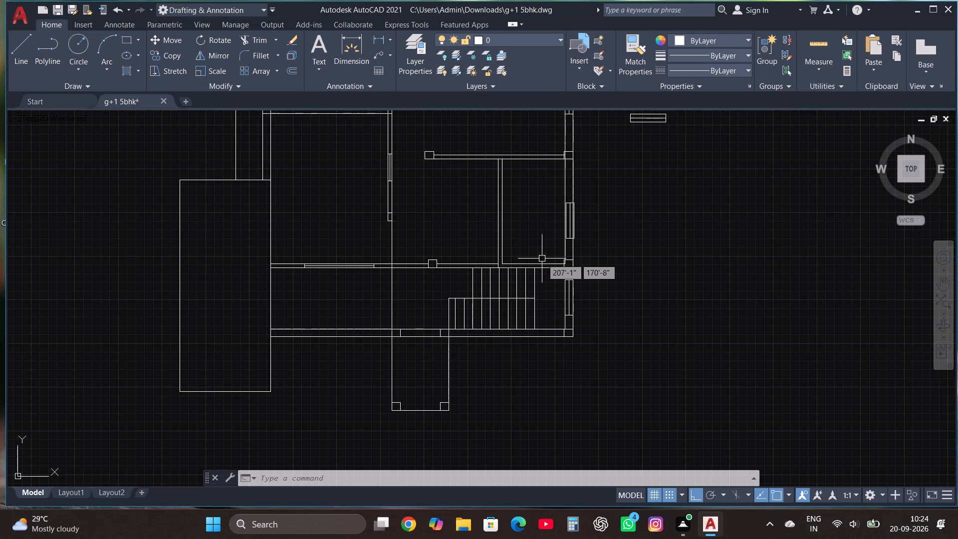
scroll(542, 259, down, 1)
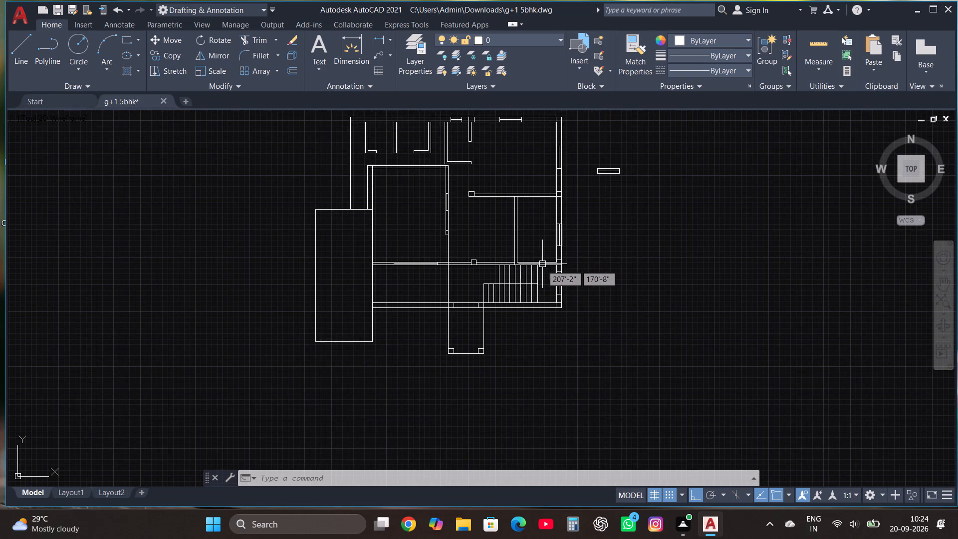
scroll(517, 373, down, 1)
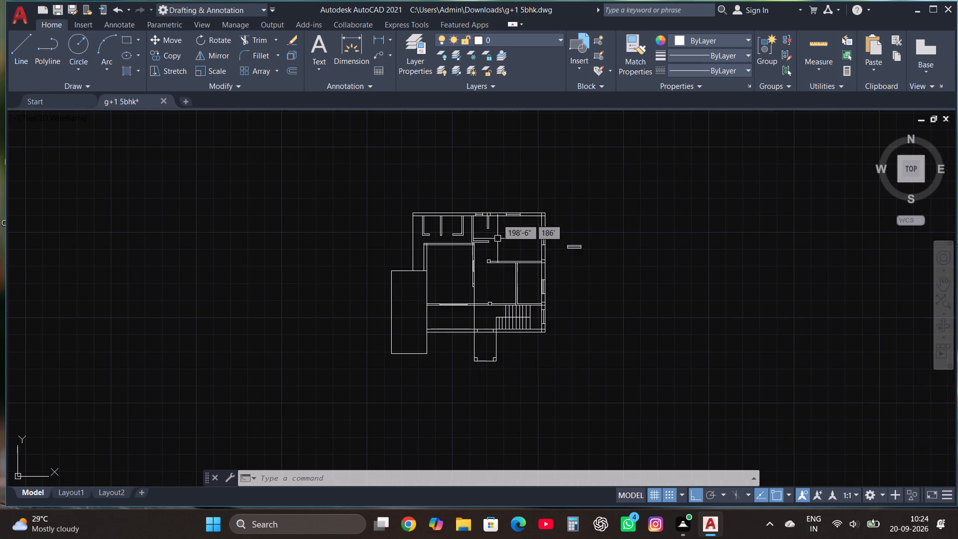
scroll(496, 210, up, 2)
click(652, 329)
click(720, 283)
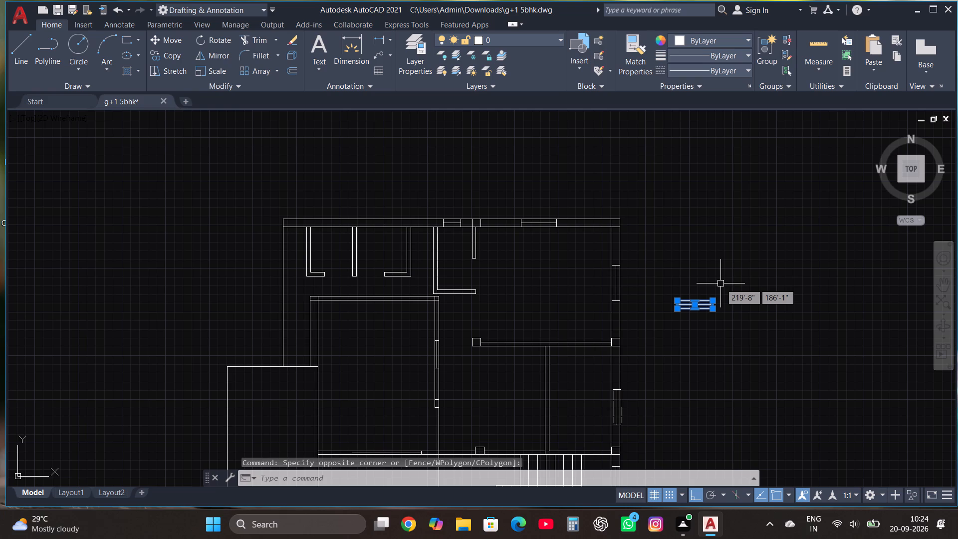
key(Delete)
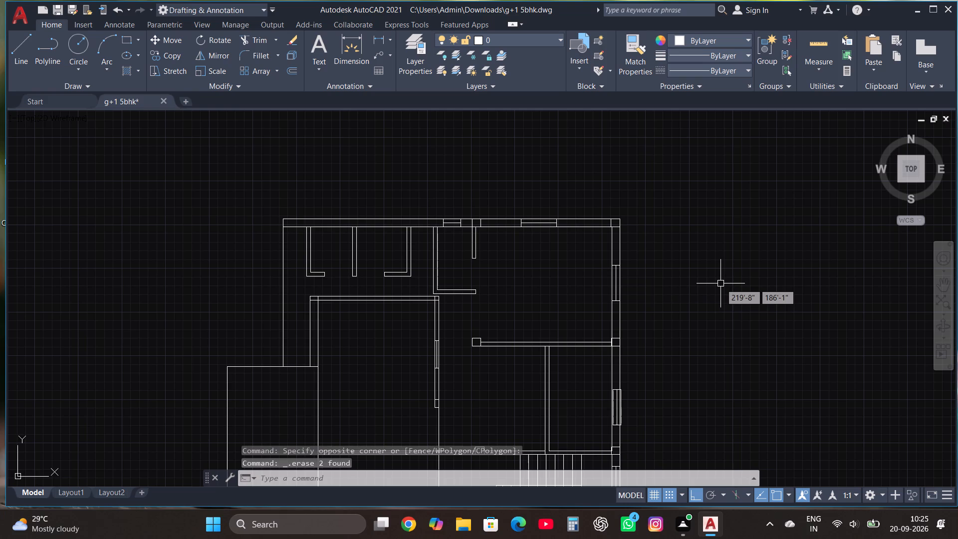
Draw a vertical jamb line across the wall north of the staircase, west of its square column, and trim the part extending south of the wall.
scroll(656, 347, up, 1)
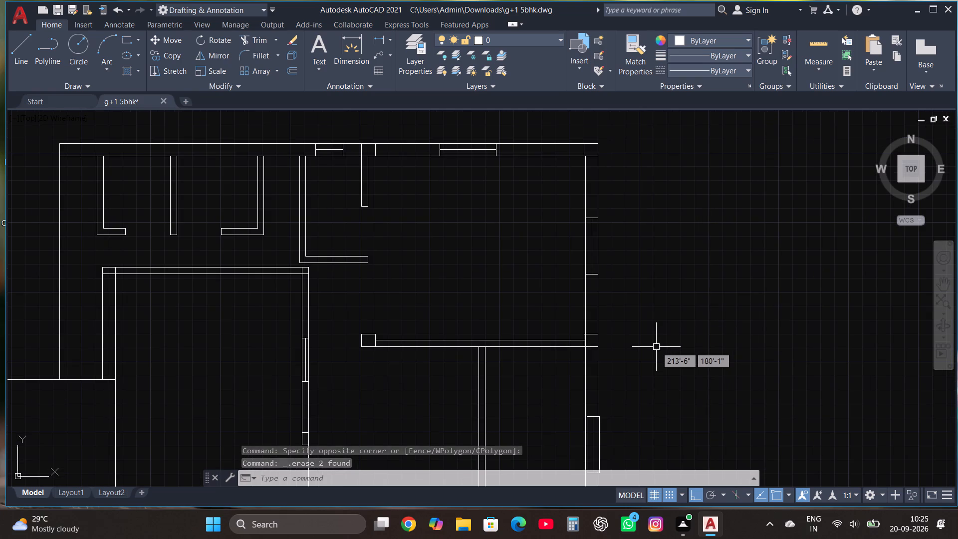
scroll(552, 338, down, 2)
scroll(381, 315, up, 2)
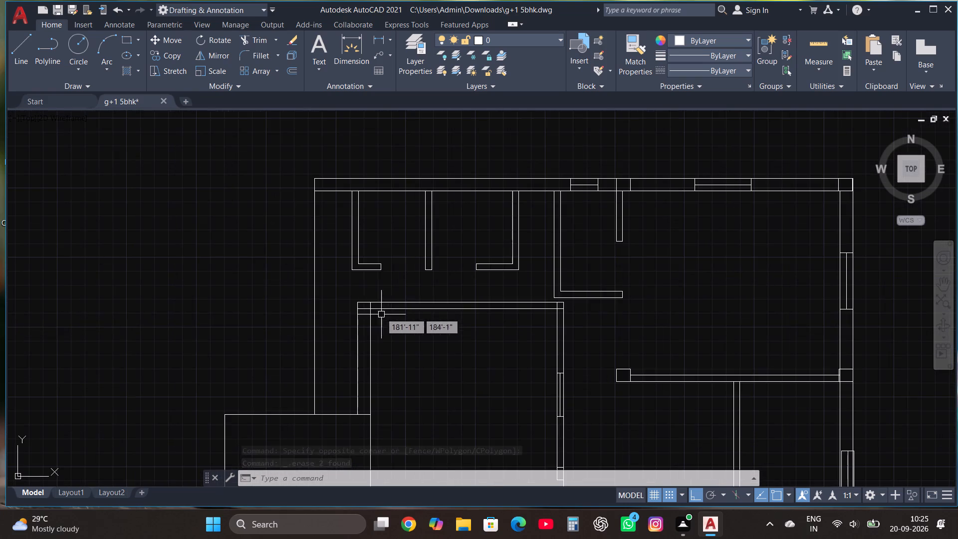
scroll(315, 187, up, 1)
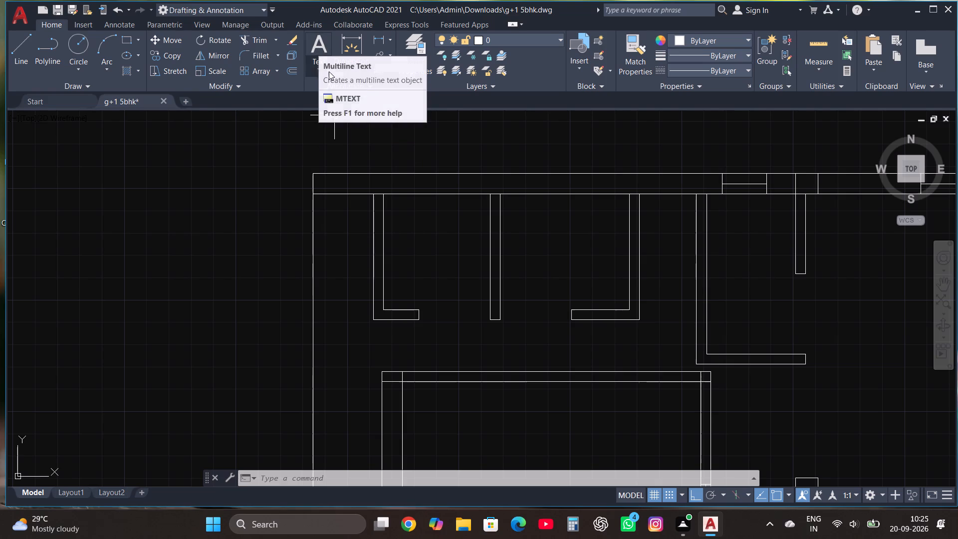
scroll(329, 71, down, 3)
scroll(459, 174, down, 2)
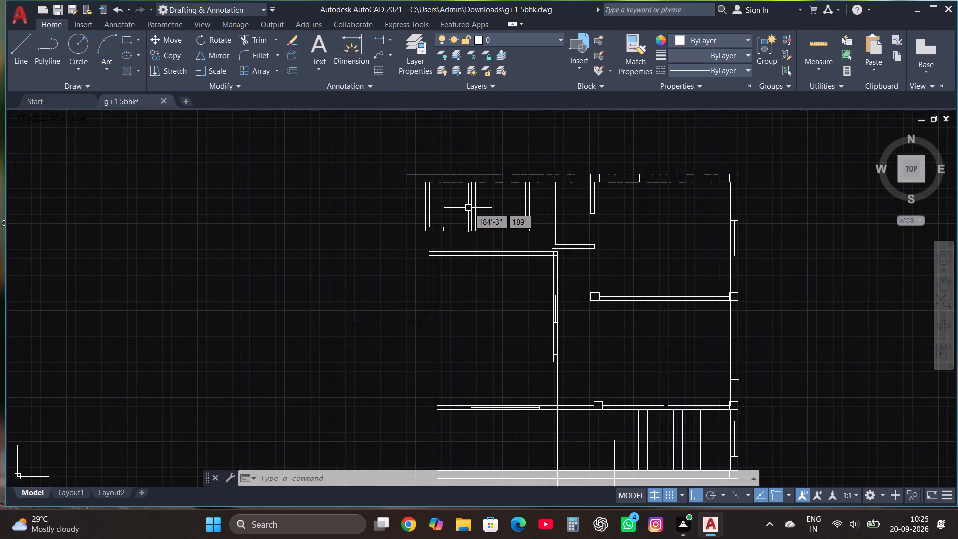
scroll(453, 169, down, 1)
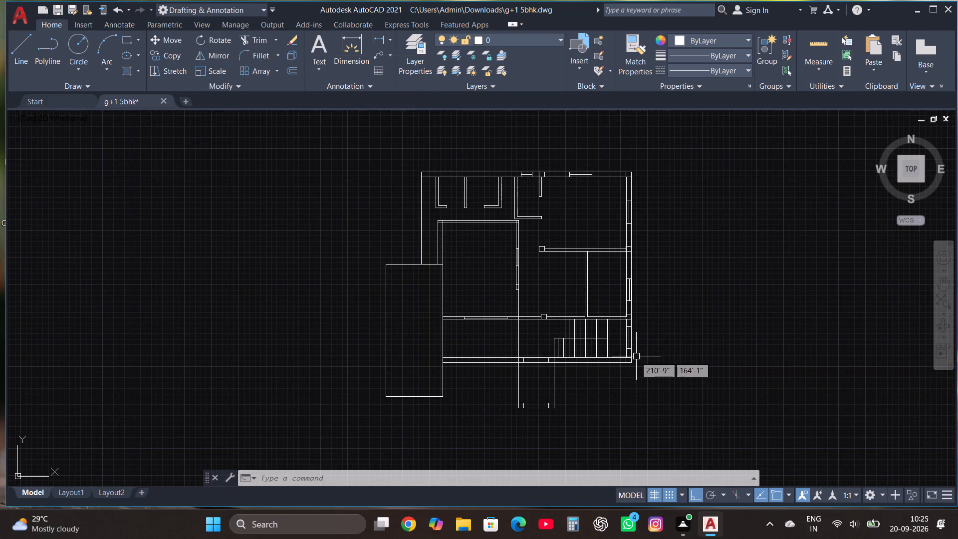
scroll(611, 350, up, 2)
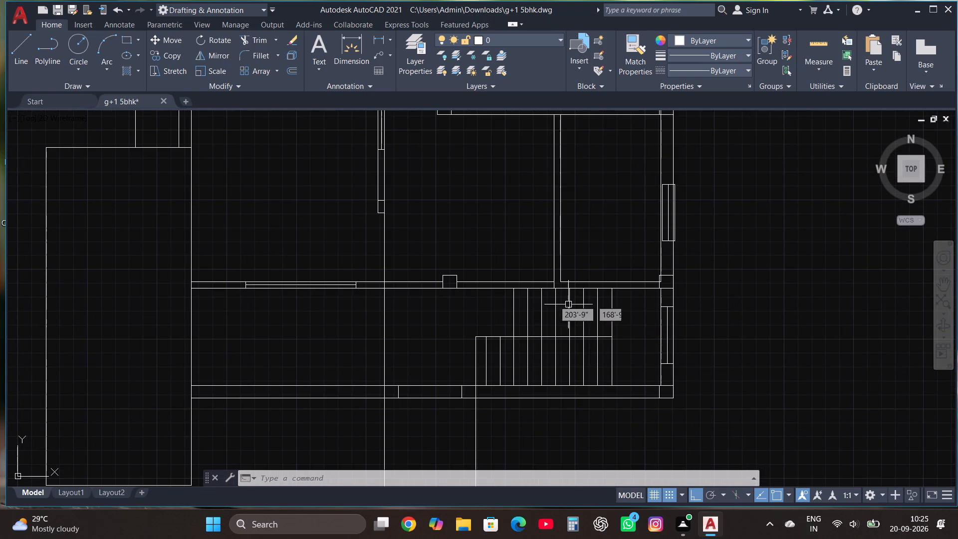
scroll(403, 281, up, 2)
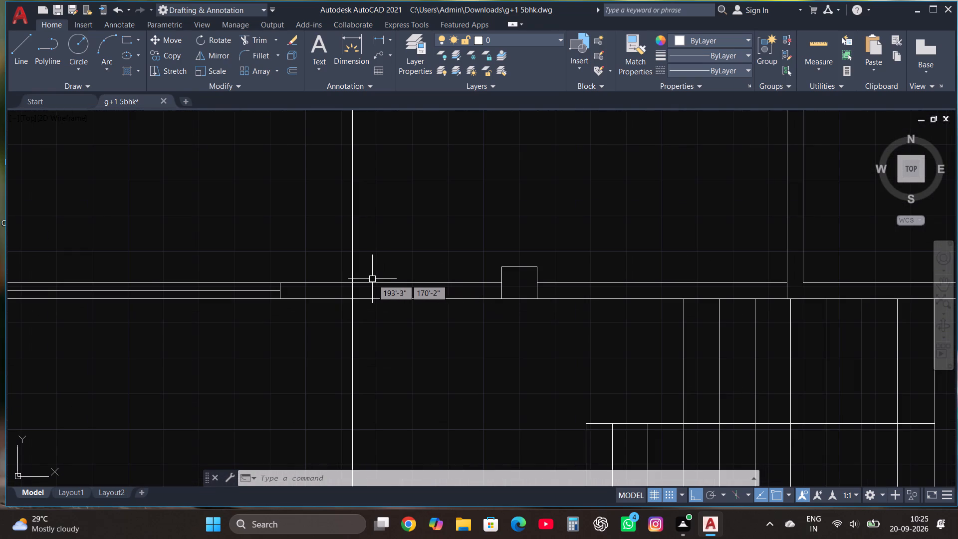
scroll(372, 279, up, 1)
click(16, 56)
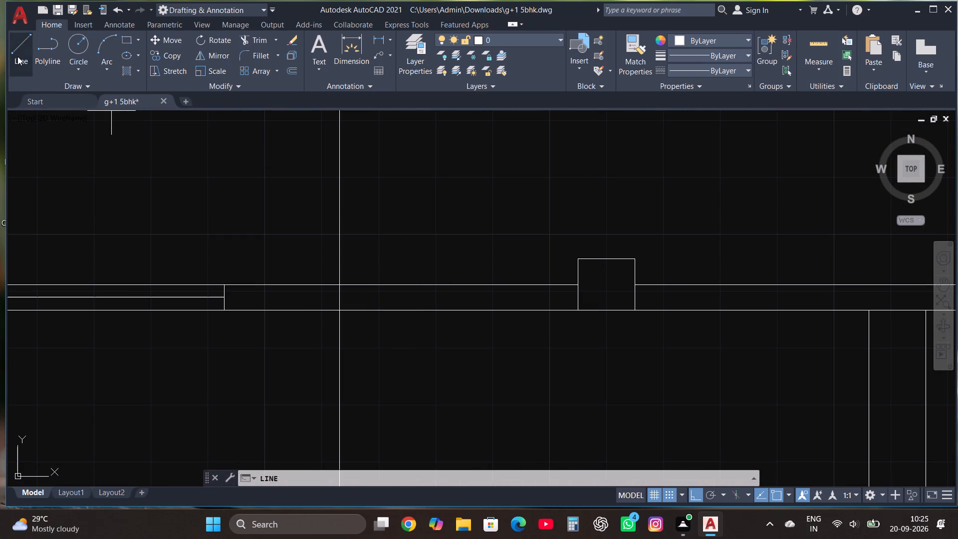
click(437, 286)
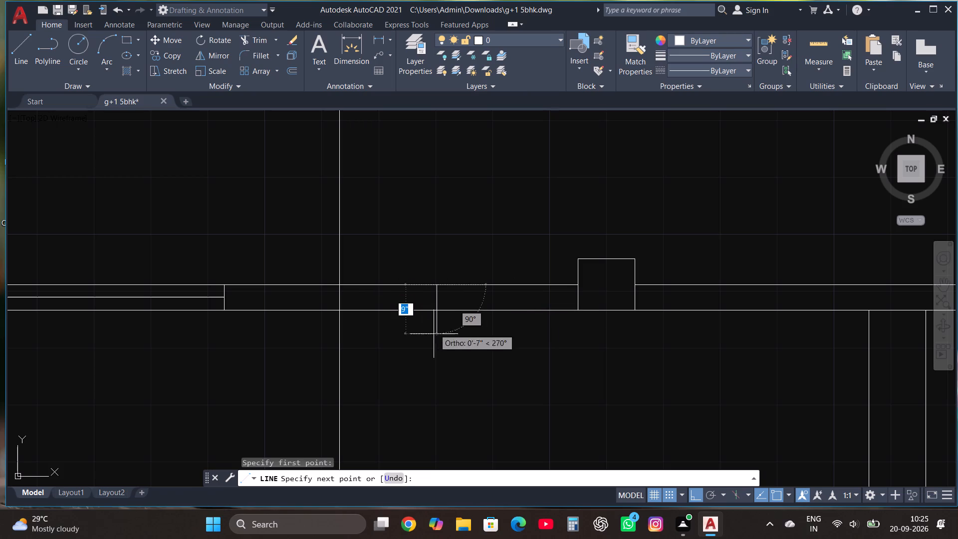
click(434, 344)
click(258, 41)
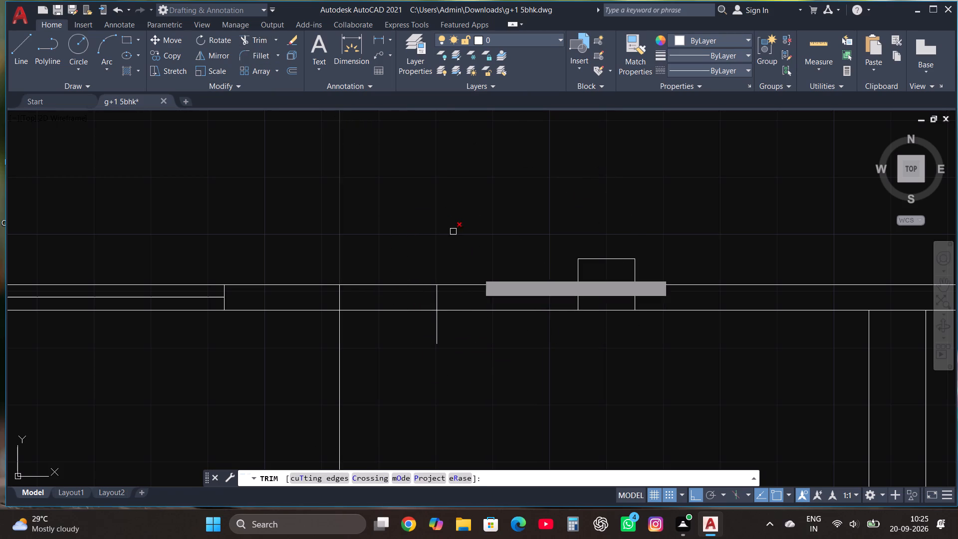
click(439, 336)
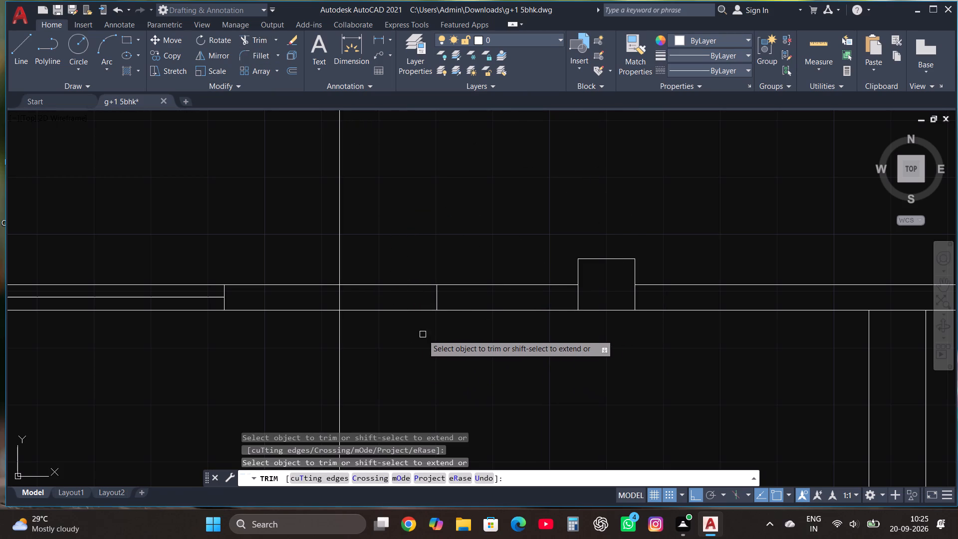
key(Escape)
Draw a start-end-direction arc from the jamb line's south end to the square column's southwest corner, bulging north with a 90° tangent direction.
click(107, 66)
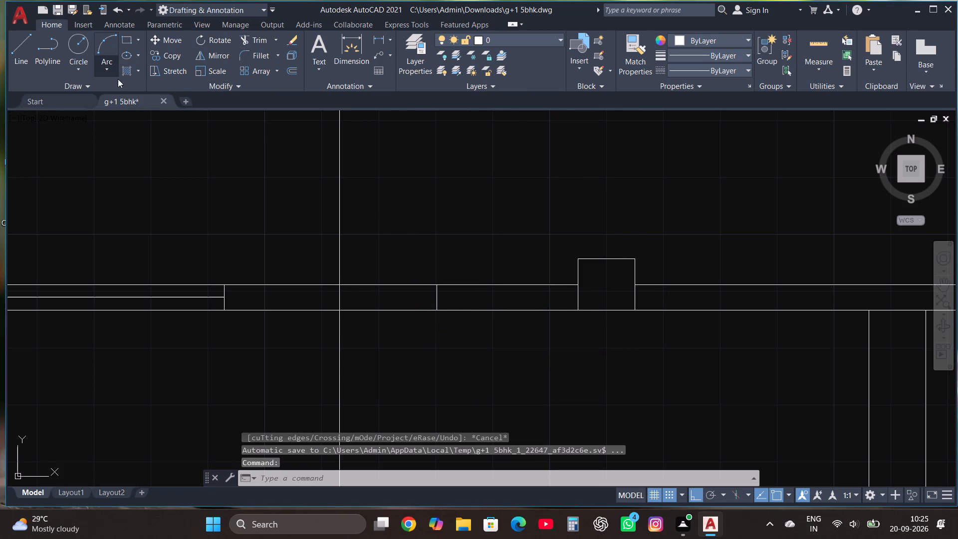
click(168, 215)
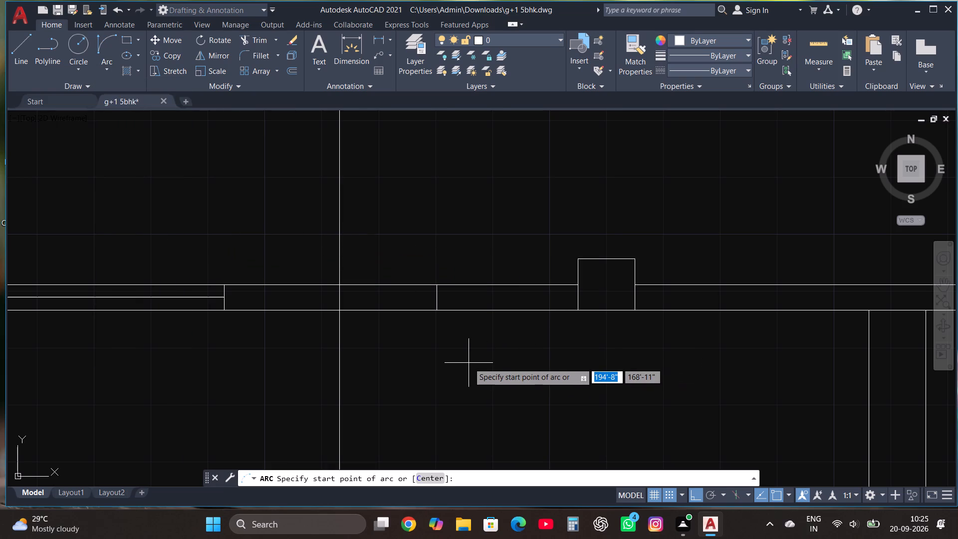
click(435, 310)
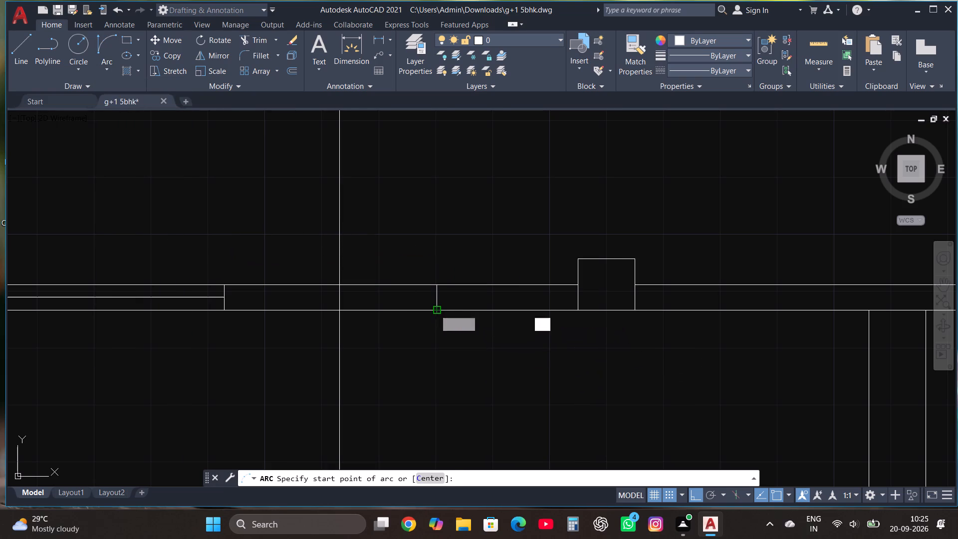
click(577, 311)
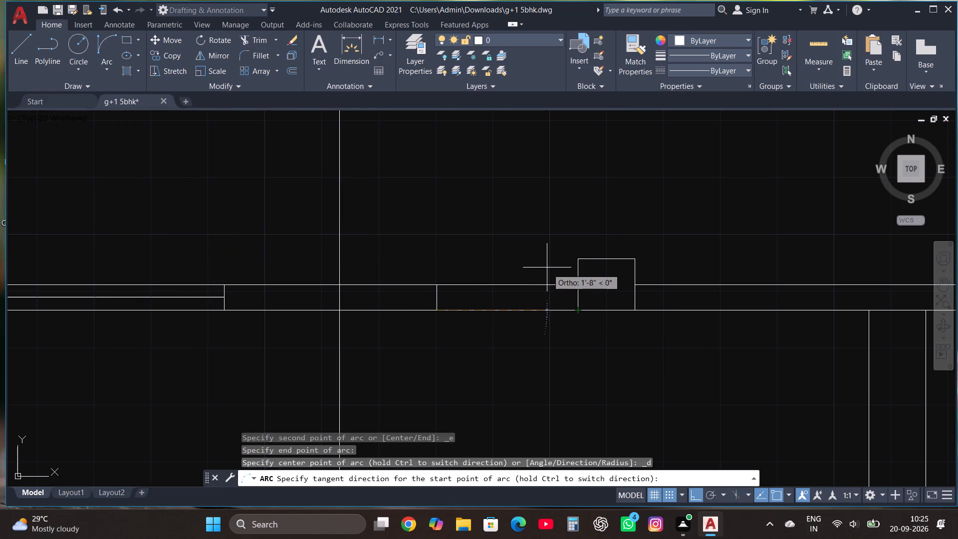
click(507, 226)
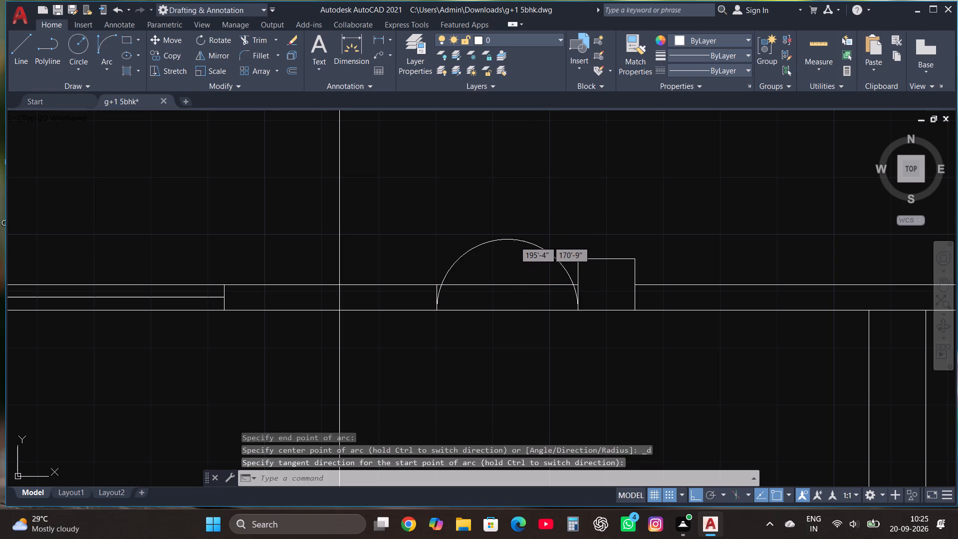
Flatten the arc by stretching its midpoint south to about 126° with a radius of about 1'-2".
click(514, 241)
scroll(514, 241, up, 2)
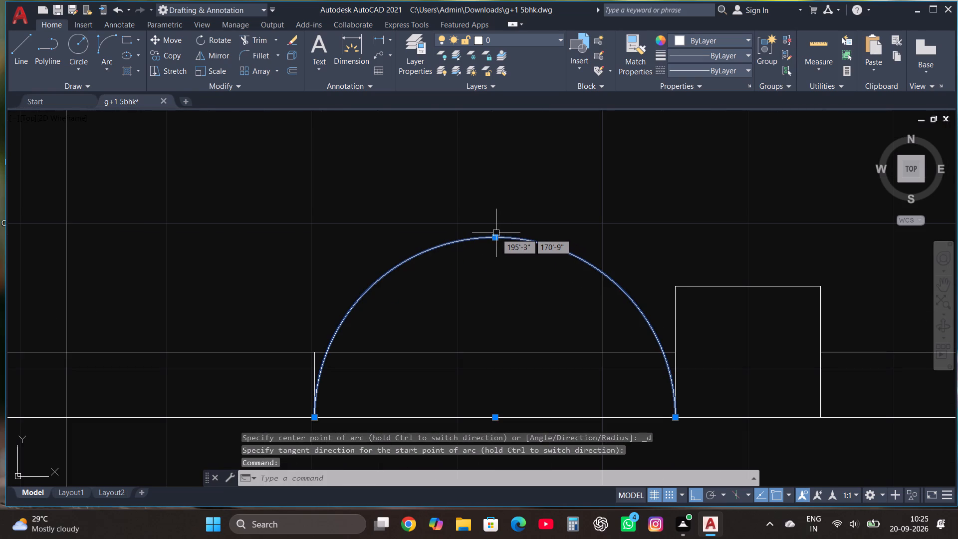
click(495, 240)
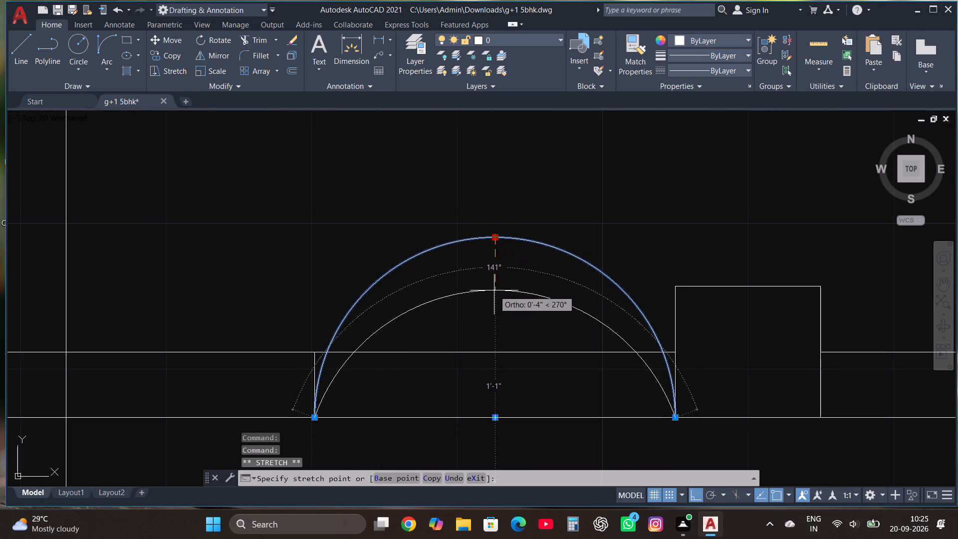
click(496, 307)
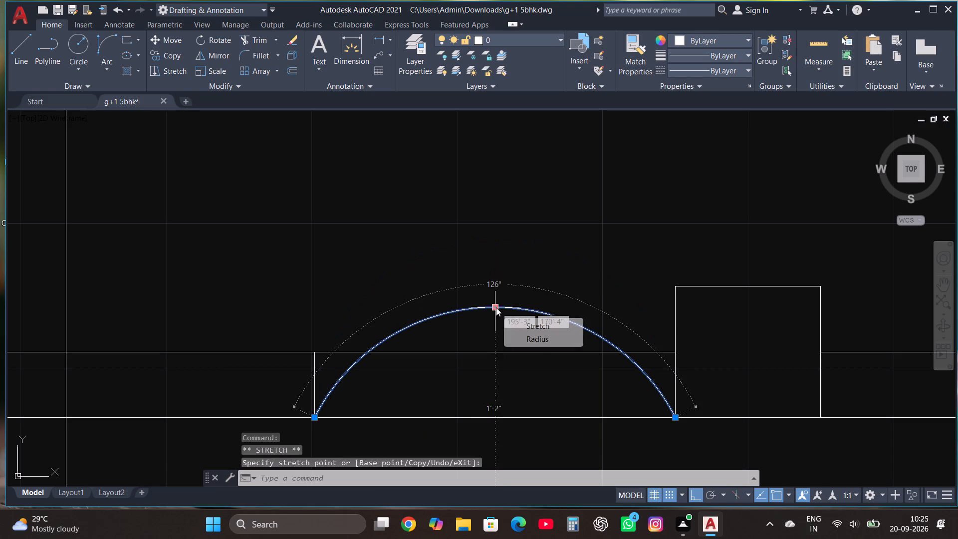
key(Escape)
key(Escape)
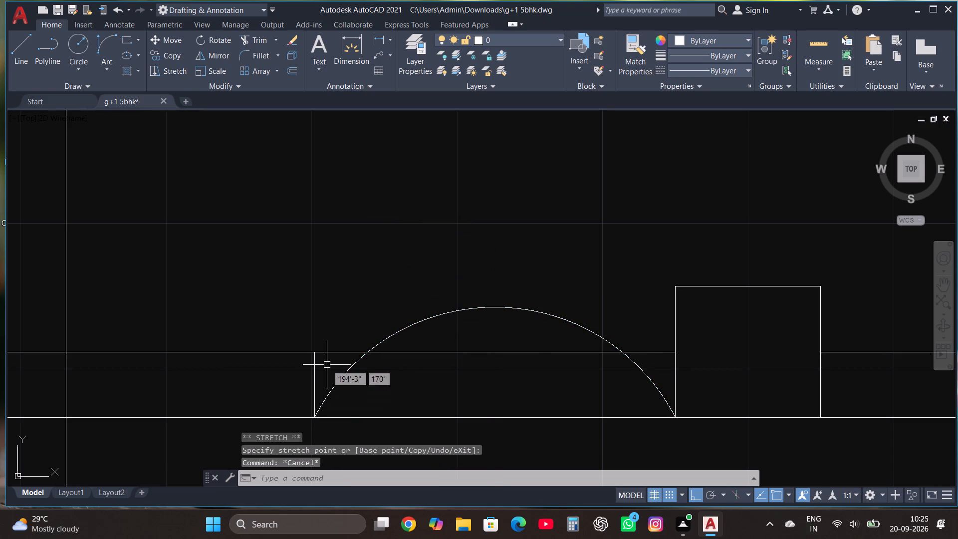
Trim the wall lines out of the arched opening between the jamb line and the square column.
click(263, 37)
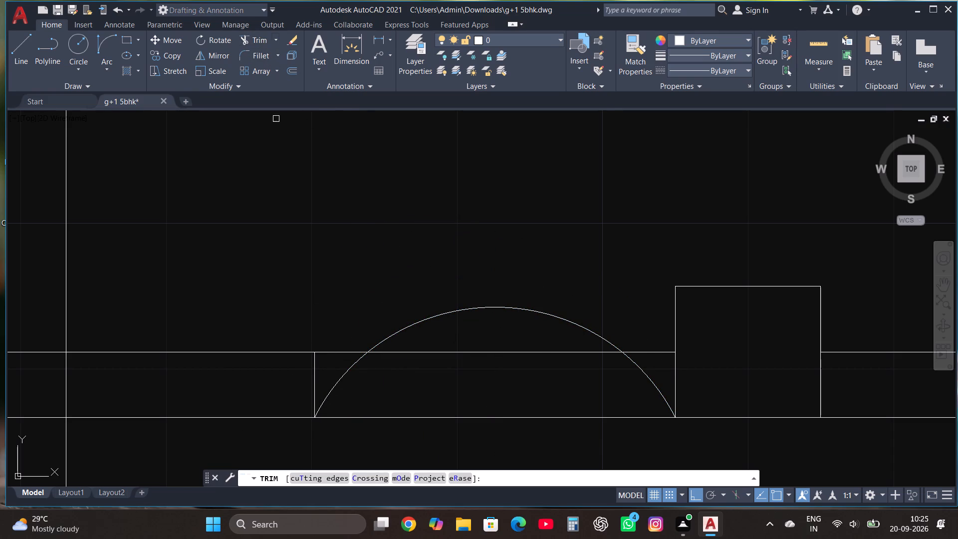
click(331, 348)
click(331, 354)
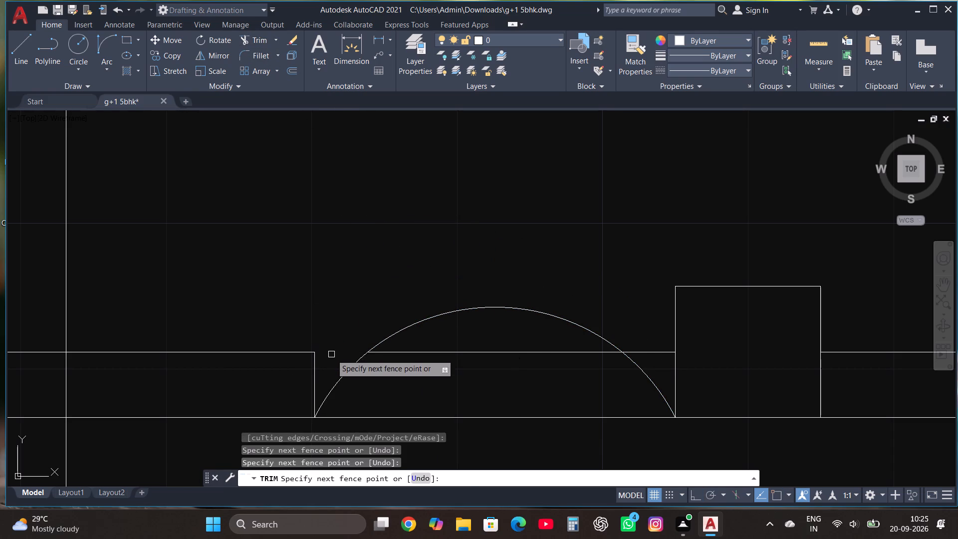
click(508, 342)
click(507, 434)
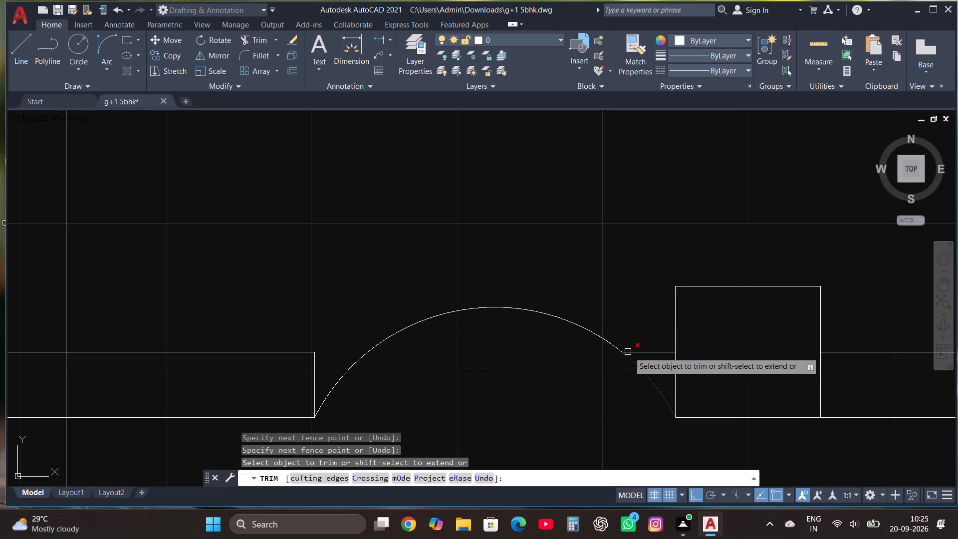
click(637, 352)
key(Escape)
Draw a rectangle about 4" by 2'-4" across the thickness of the vertical partition between the two rooms north of the staircase.
scroll(534, 272, down, 4)
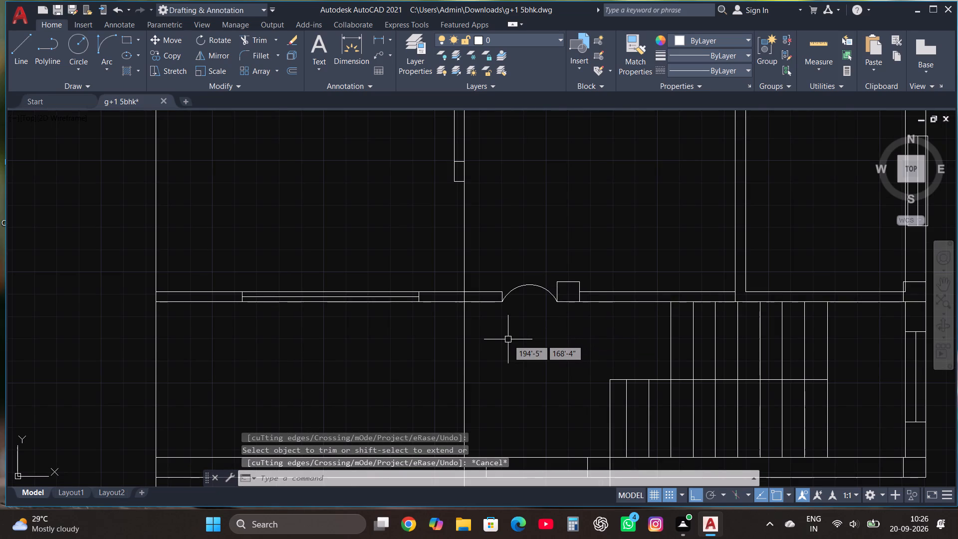
scroll(508, 339, down, 2)
scroll(668, 260, up, 1)
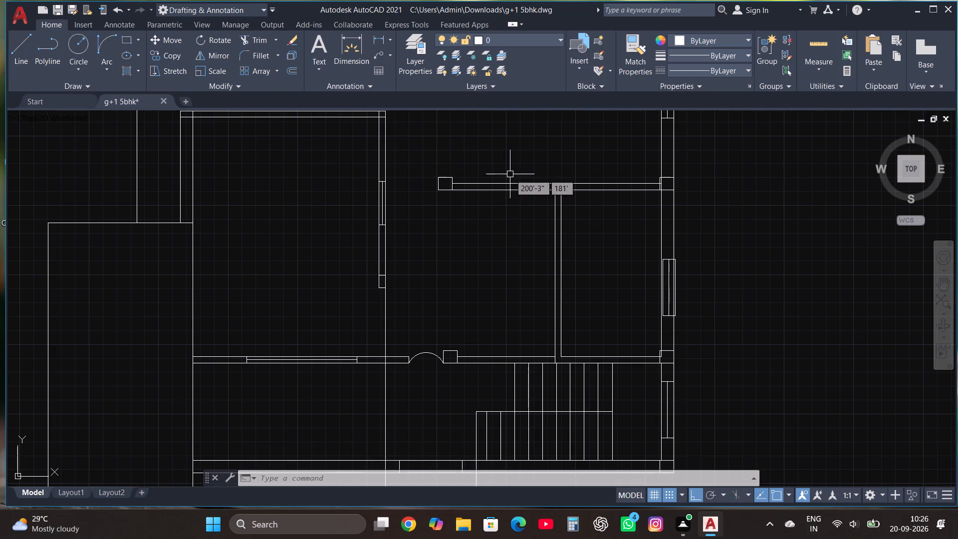
click(126, 39)
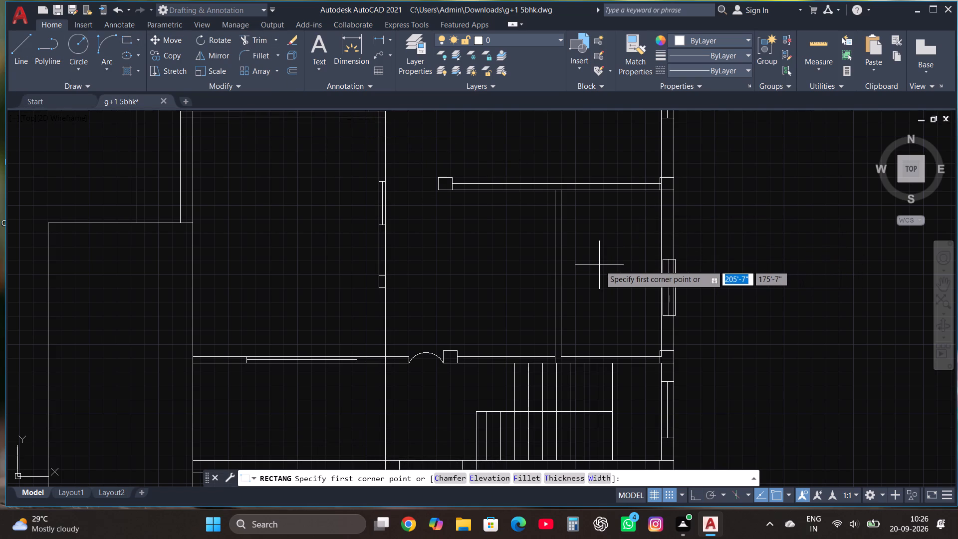
scroll(599, 265, up, 1)
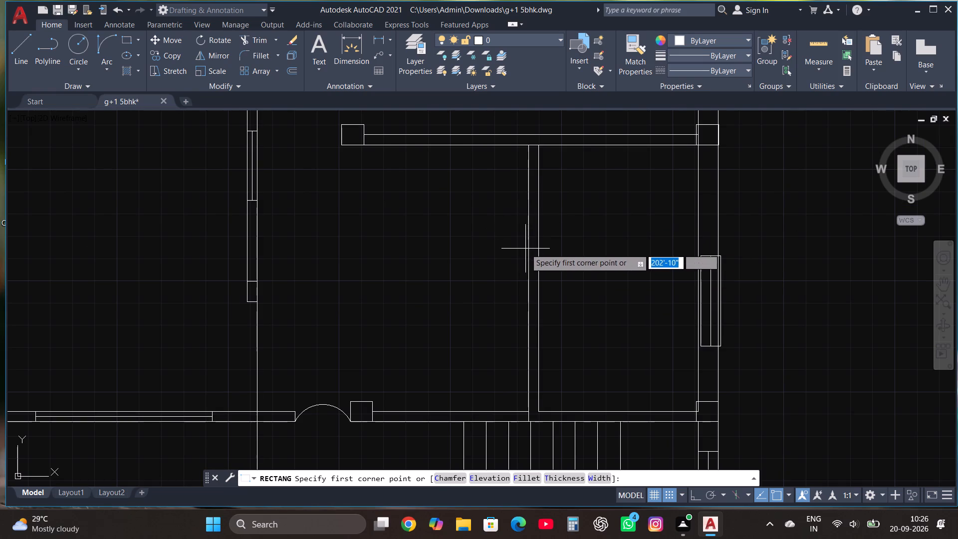
click(527, 249)
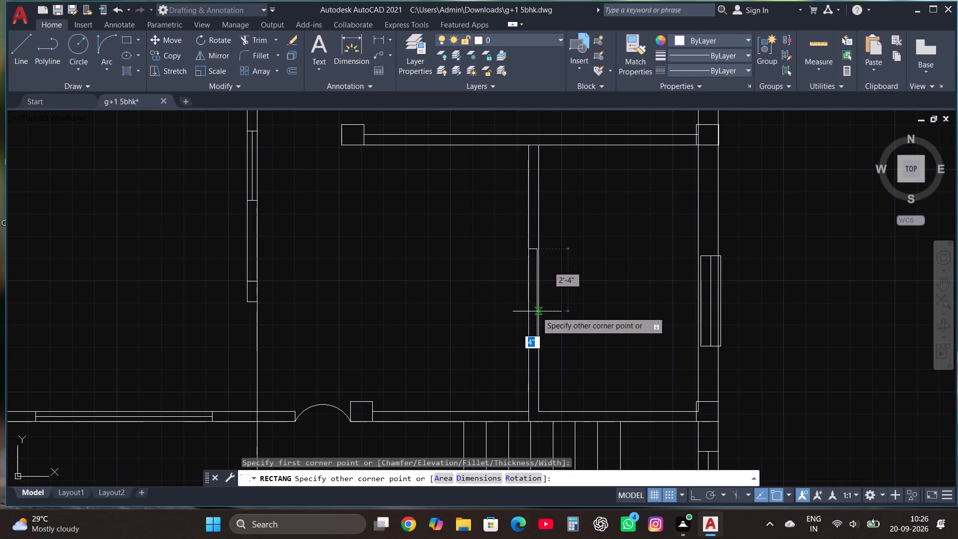
click(537, 312)
key(Escape)
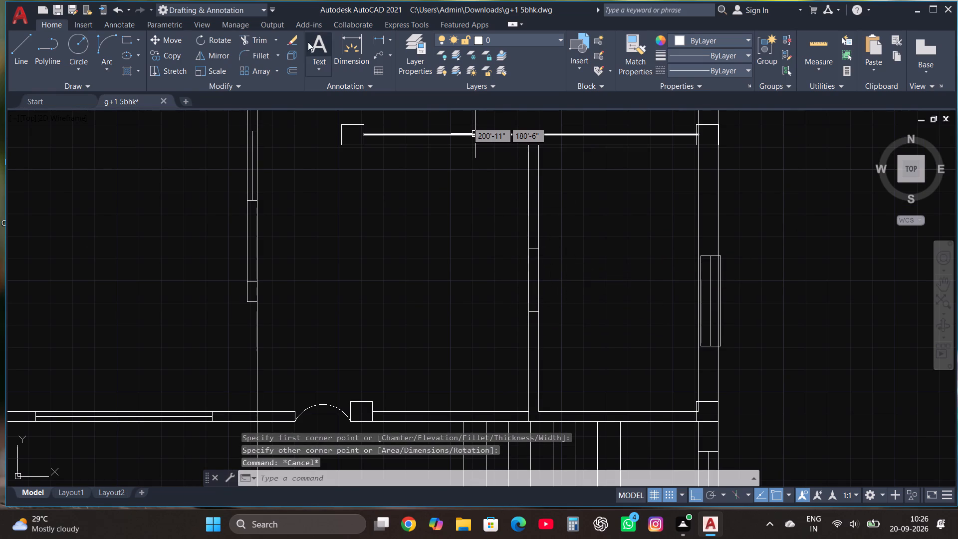
Trim the partition lines out of the rectangle to open the wall between the two rooms north of the staircase.
click(260, 39)
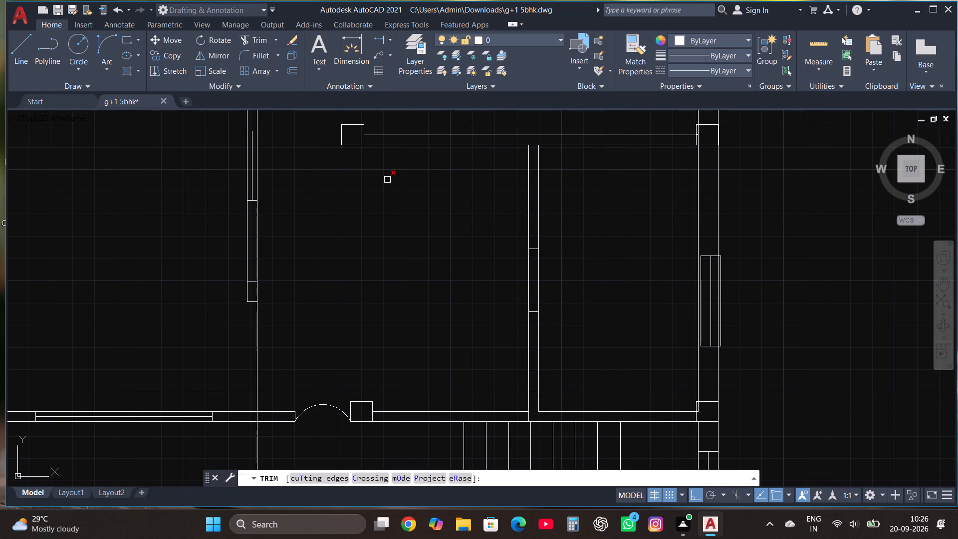
click(495, 264)
click(574, 285)
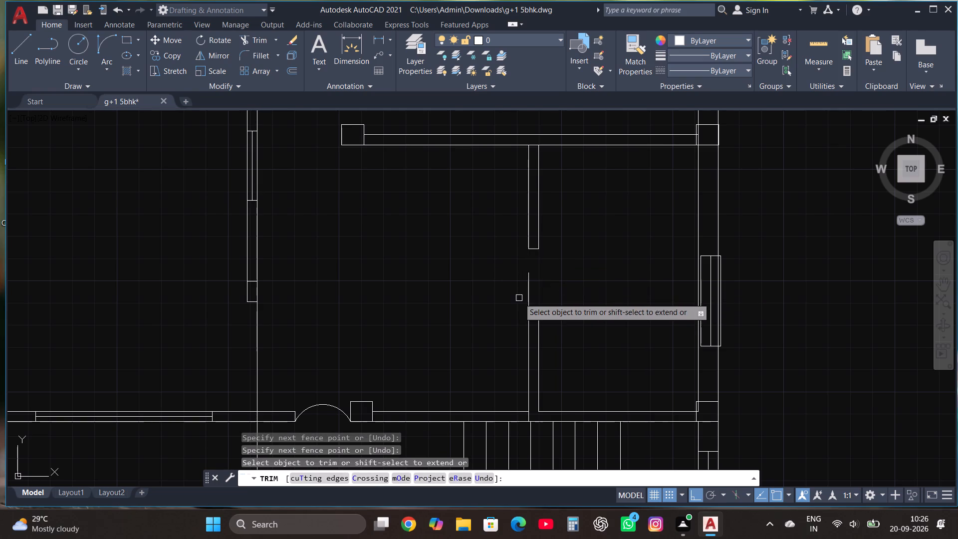
click(526, 292)
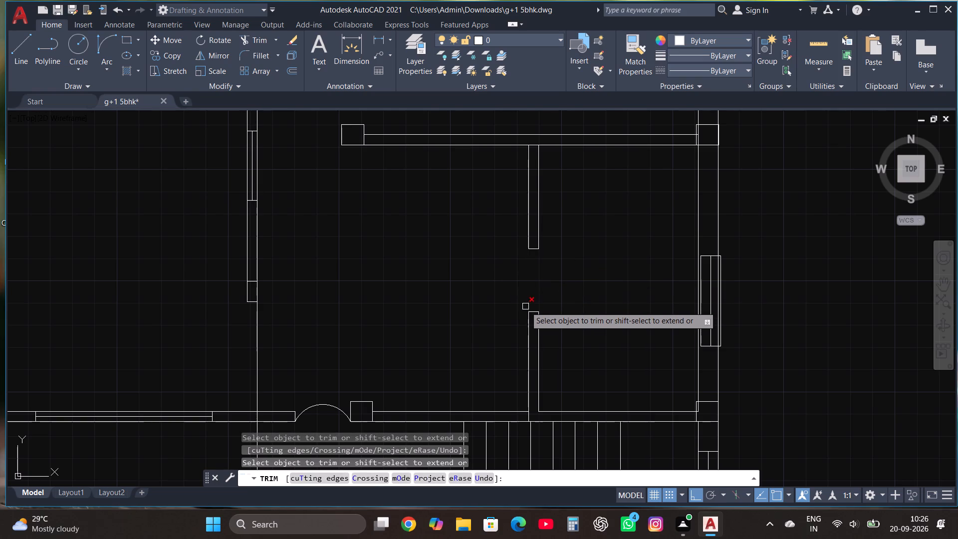
click(525, 306)
key(Escape)
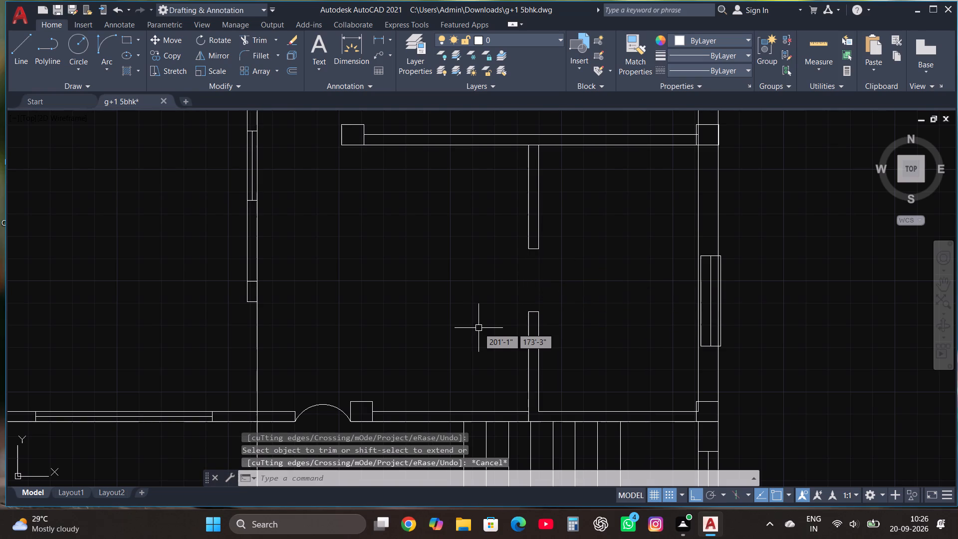
Continue the west face of the large room's east wall south with a line, trimmed at the horizontal wall's north face.
scroll(479, 328, down, 1)
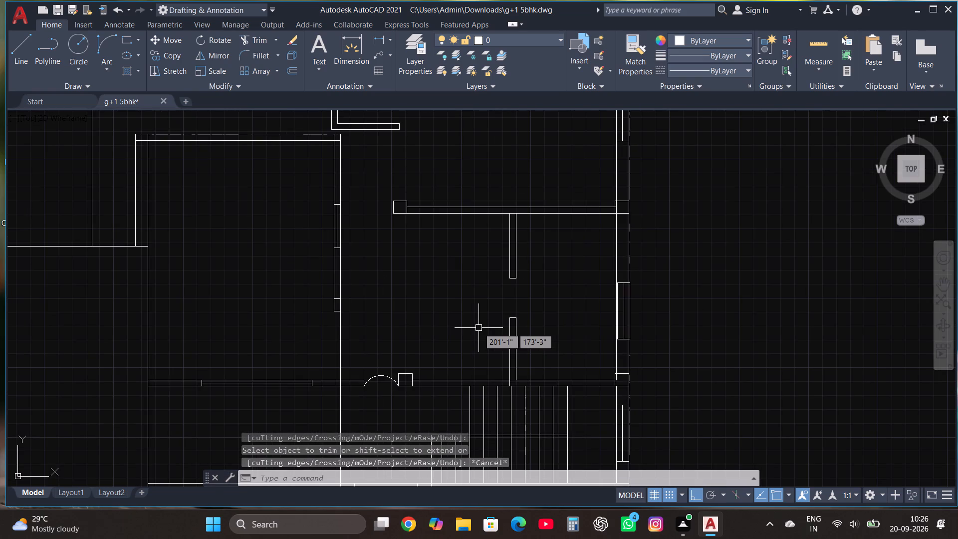
scroll(479, 328, down, 1)
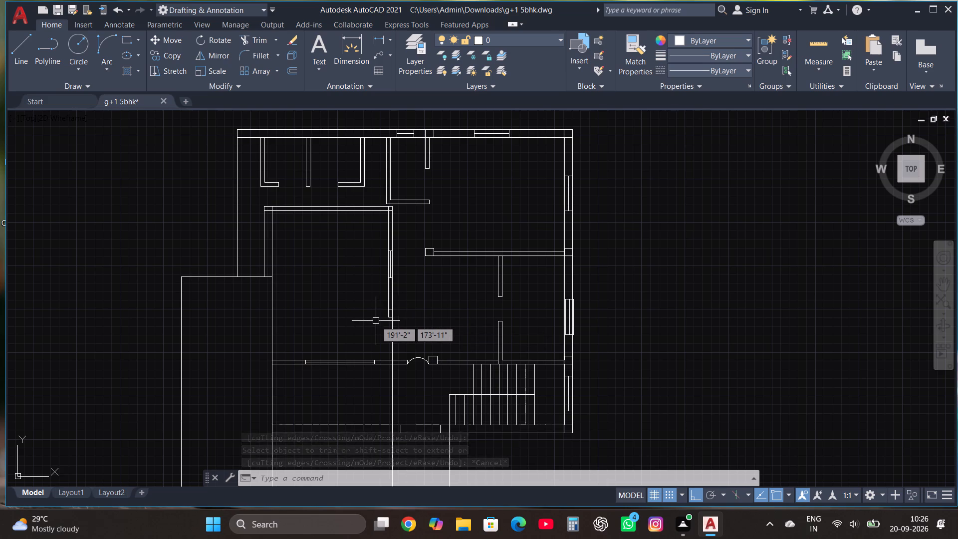
scroll(376, 321, up, 2)
click(19, 43)
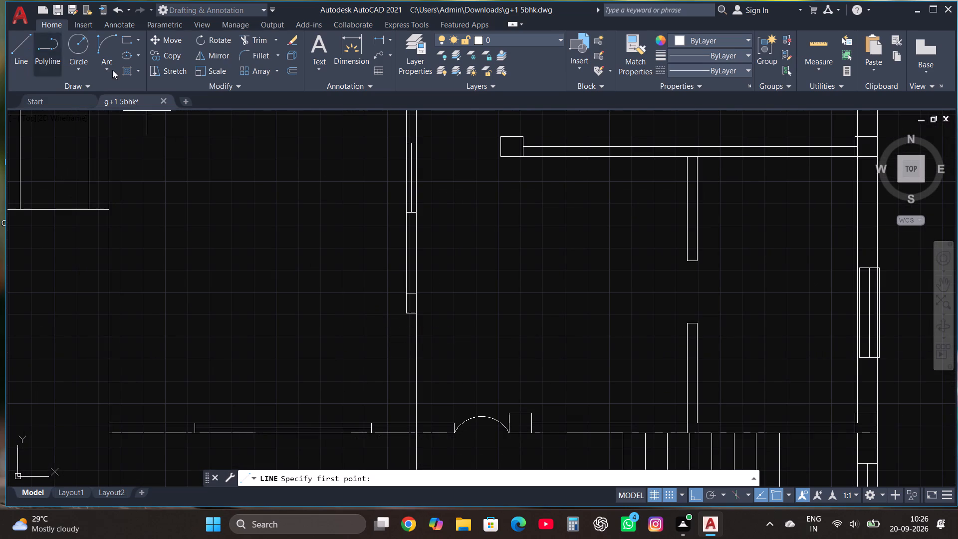
click(407, 313)
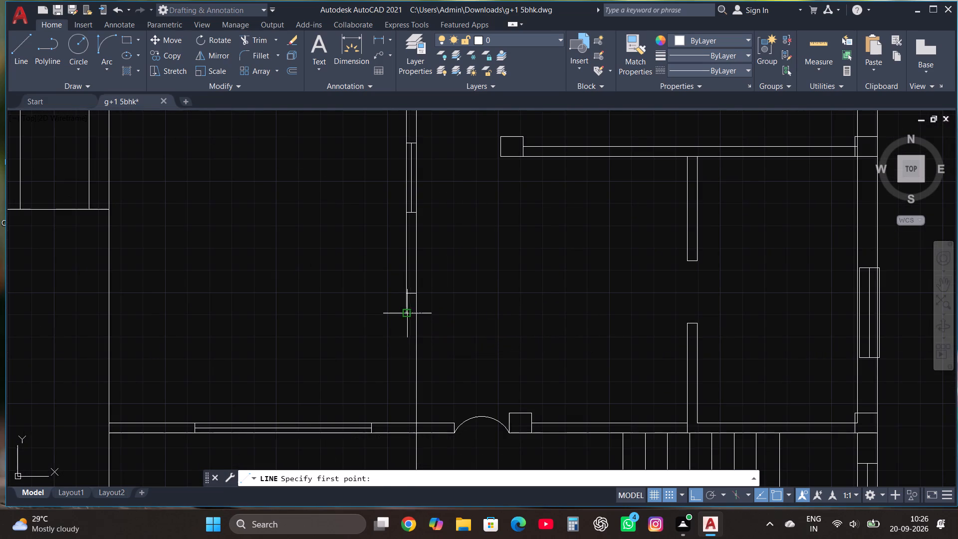
click(407, 455)
key(Escape)
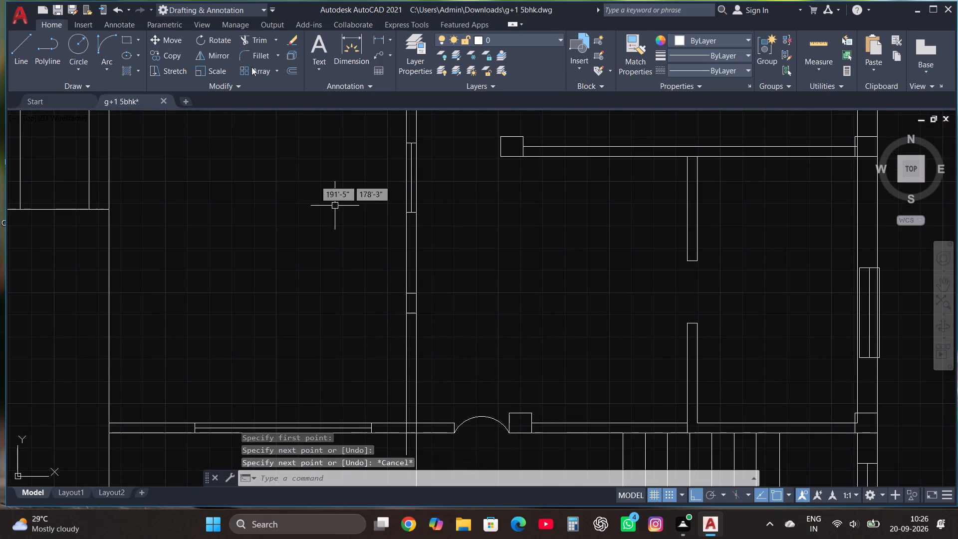
click(250, 42)
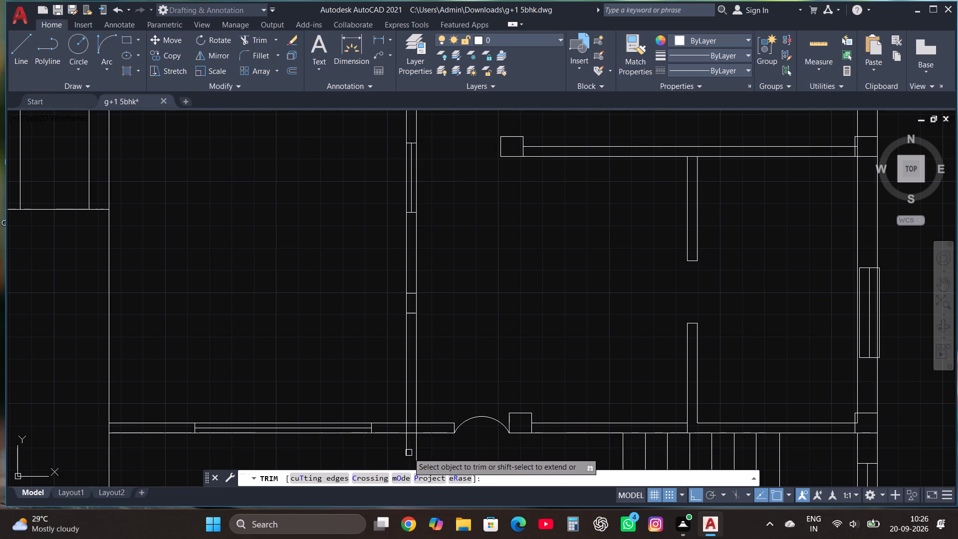
click(403, 452)
click(405, 429)
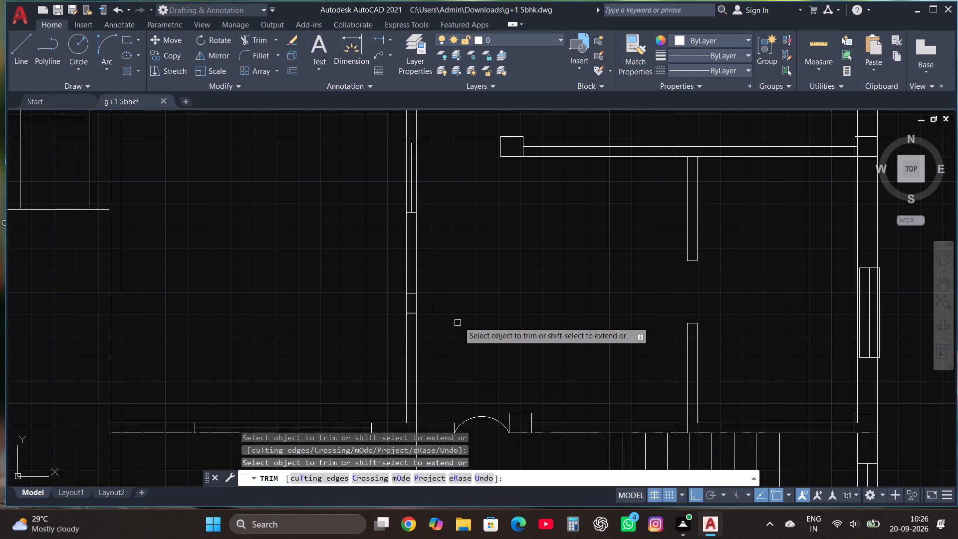
key(Escape)
Carry that west face line across the horizontal wall's thickness and trim the excess below its south face.
scroll(466, 310, down, 1)
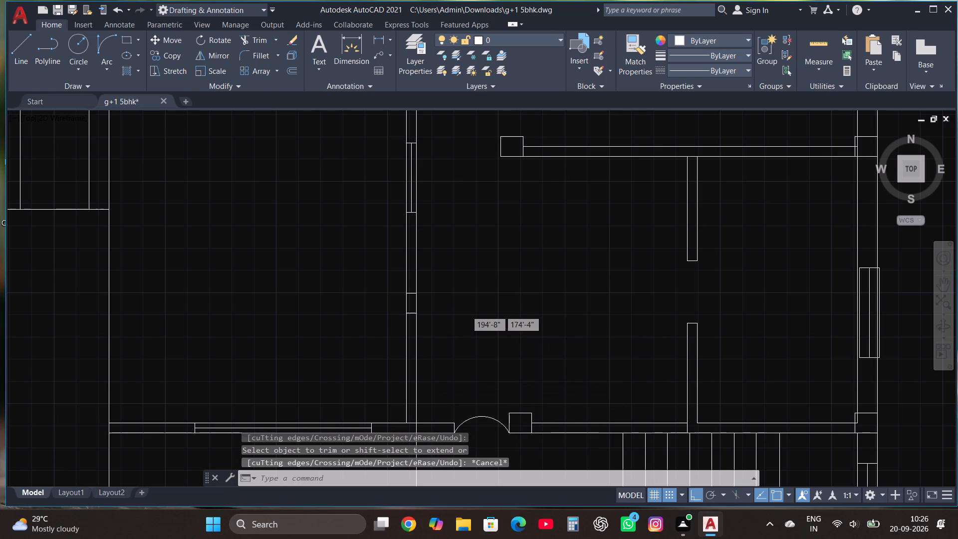
scroll(439, 389, up, 2)
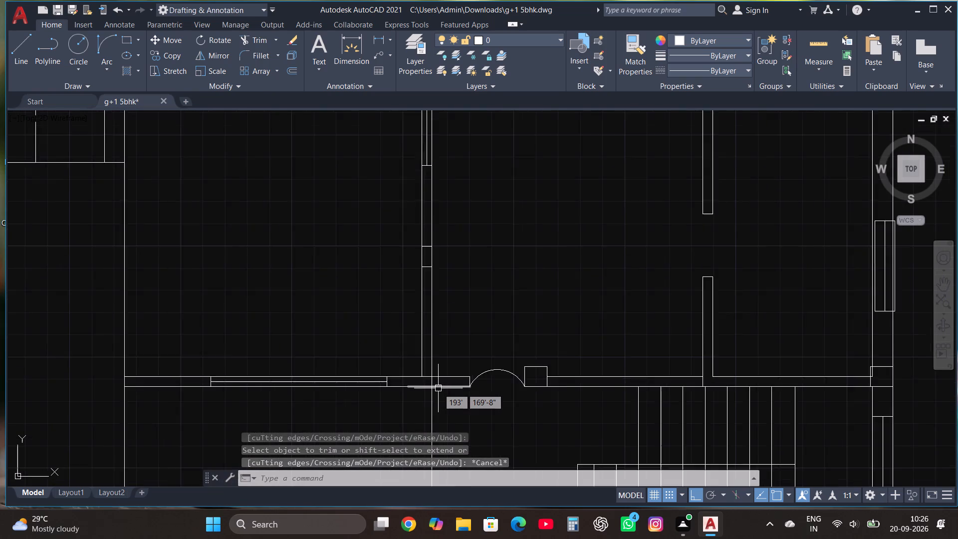
scroll(437, 388, up, 1)
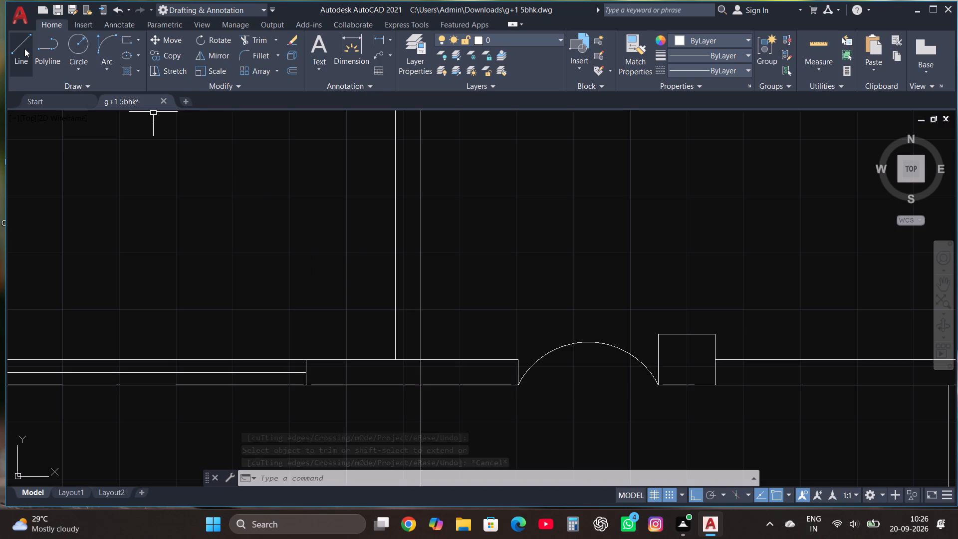
click(21, 48)
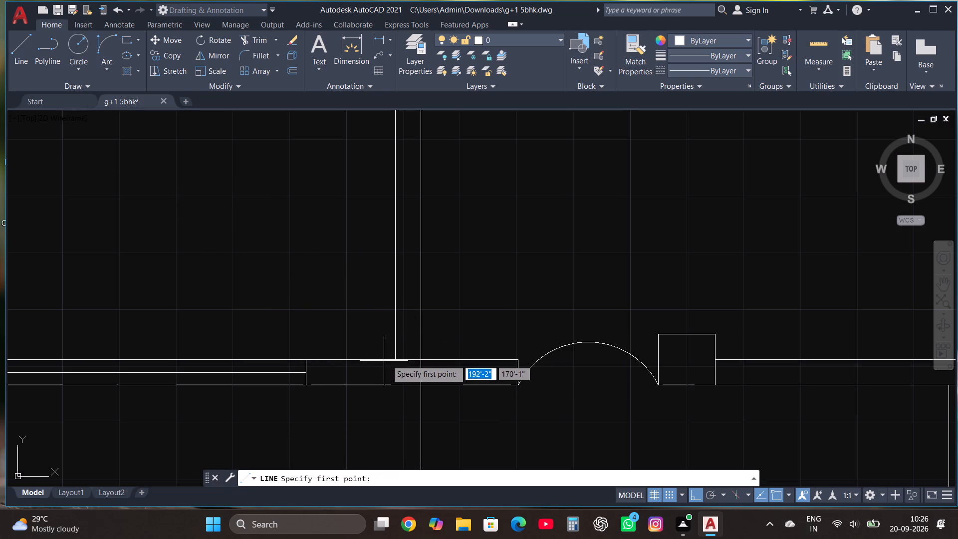
click(396, 359)
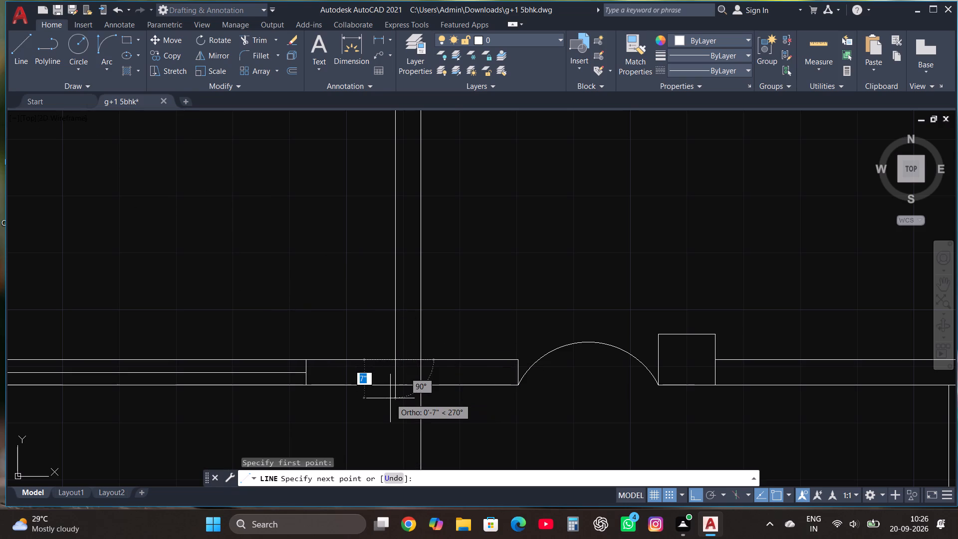
click(390, 398)
key(Escape)
click(258, 40)
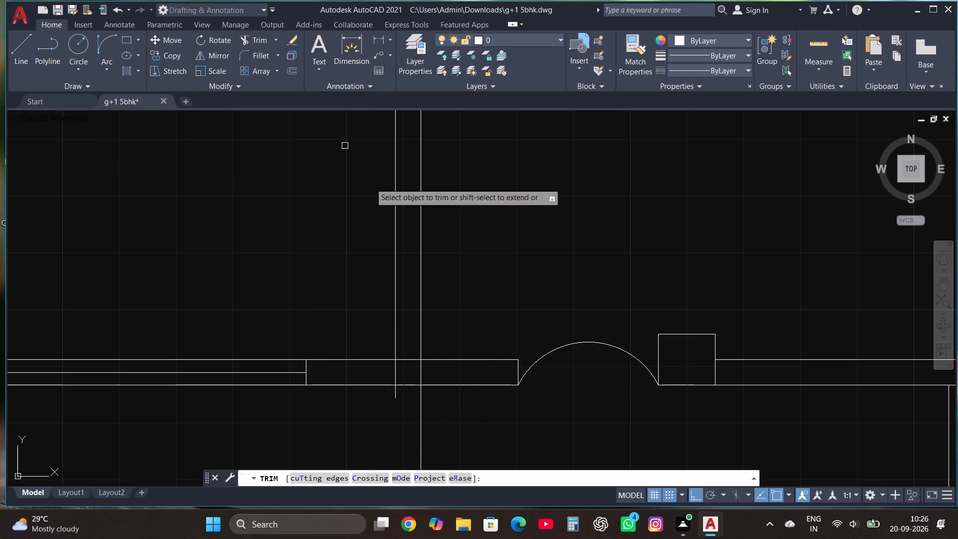
click(395, 393)
key(Escape)
Draw a horizontal line midway inside the south outer wall, from its west end to just past the long vertical line.
scroll(395, 393, down, 3)
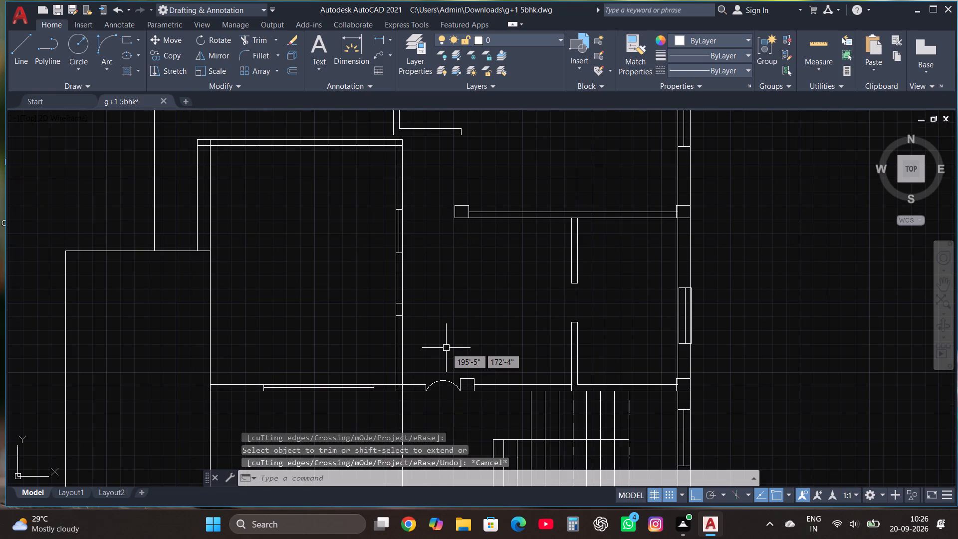
scroll(446, 311, down, 1)
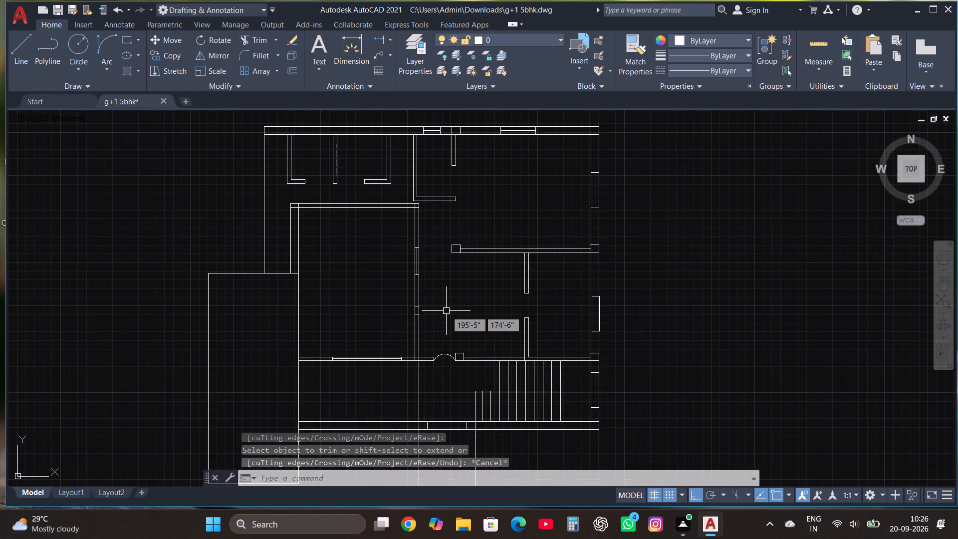
scroll(449, 266, down, 1)
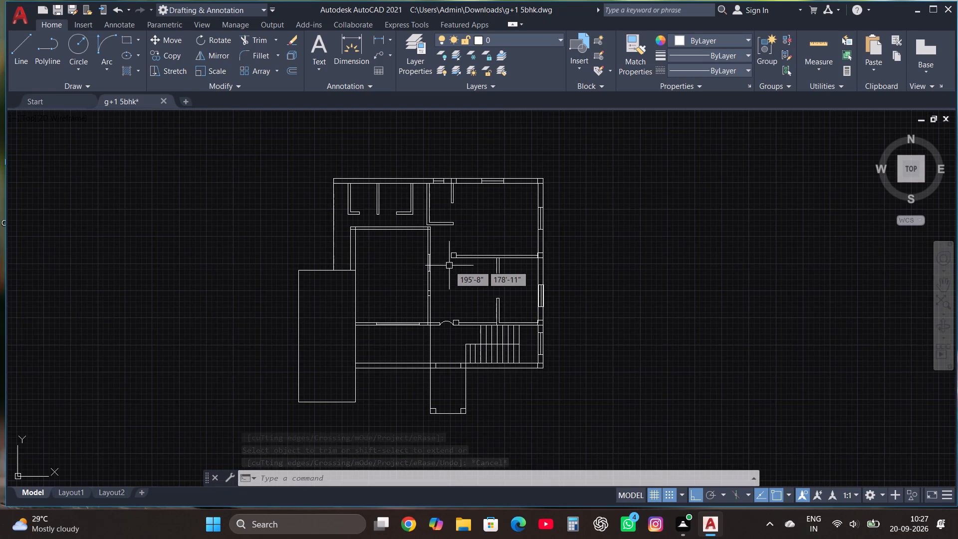
scroll(394, 354, up, 2)
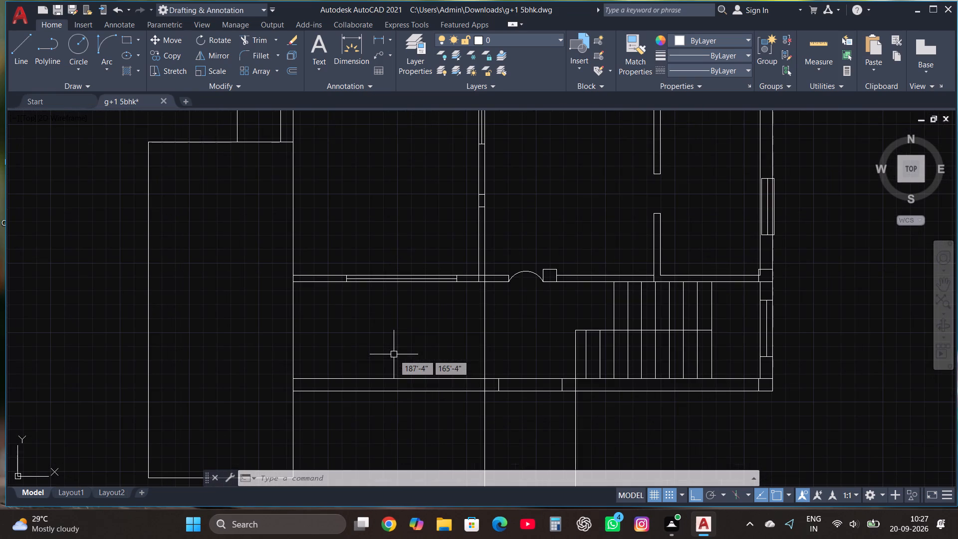
scroll(395, 397, up, 1)
click(398, 366)
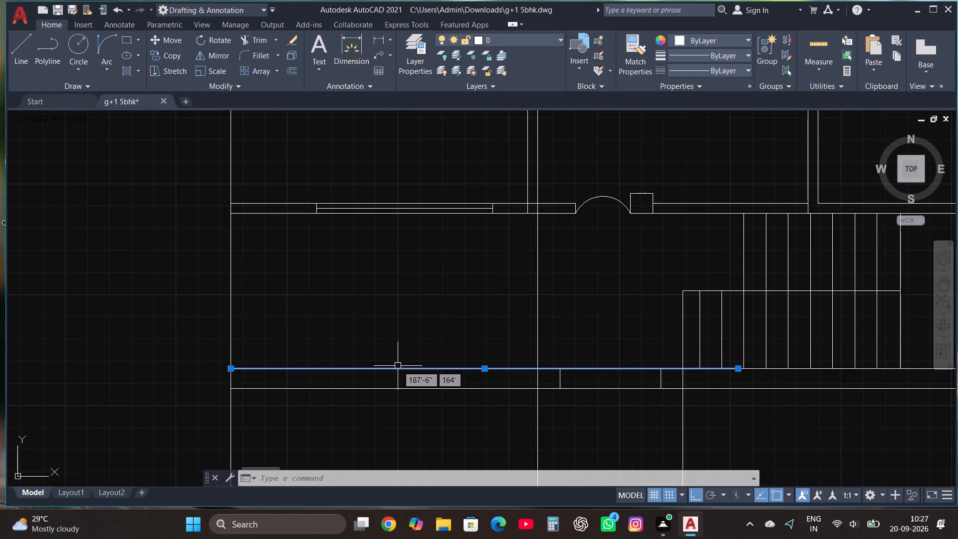
key(Escape)
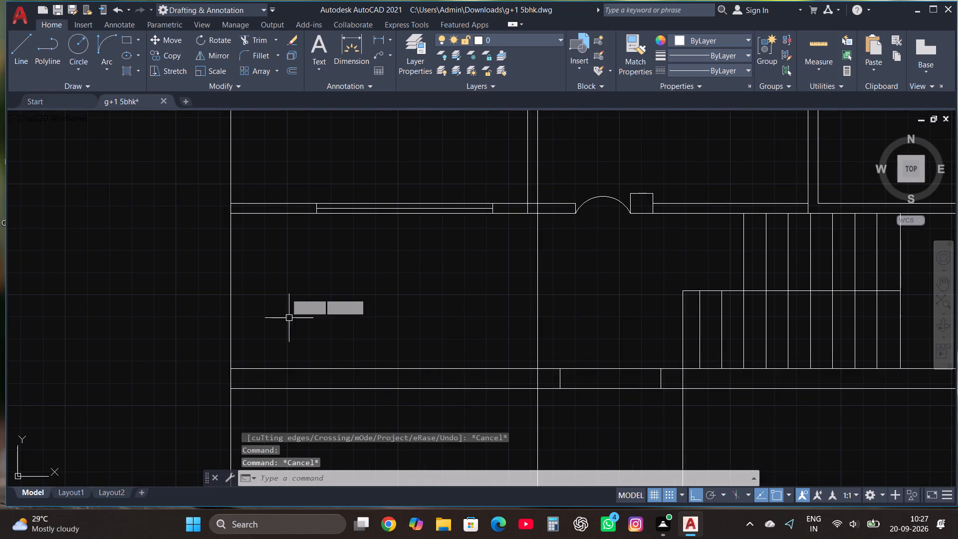
click(24, 42)
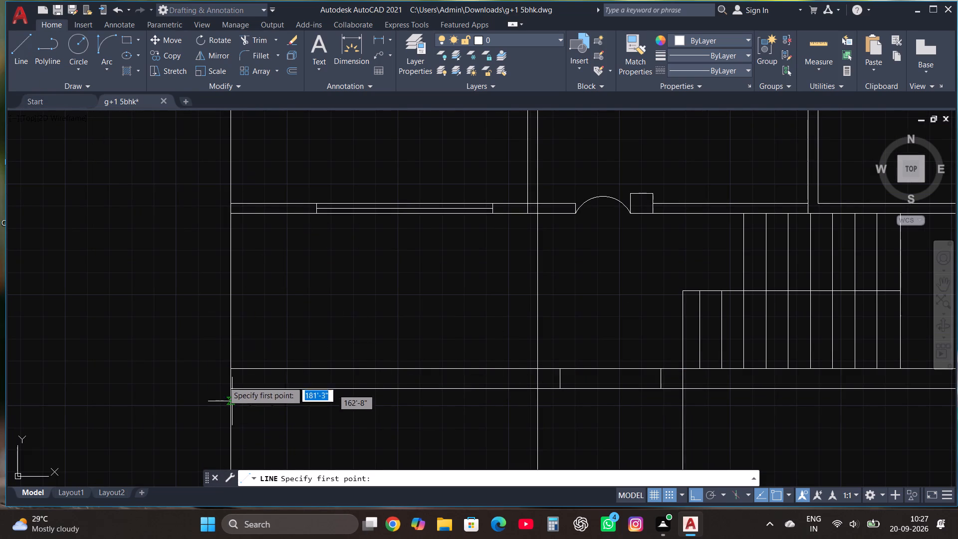
click(230, 380)
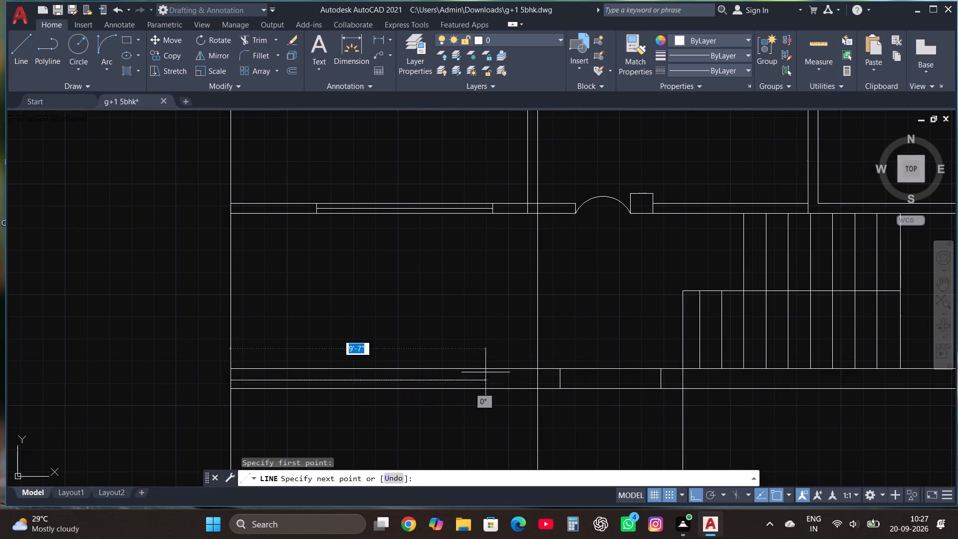
click(537, 378)
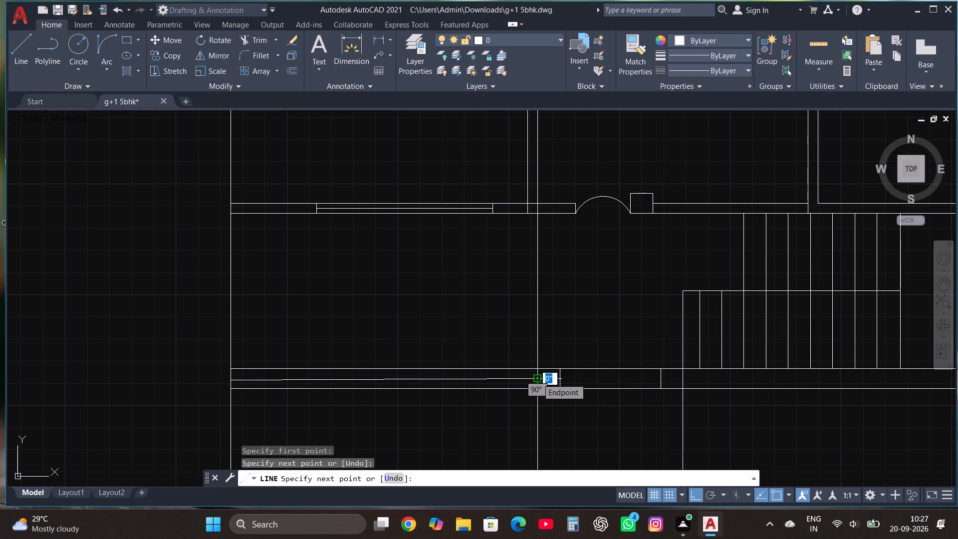
key(ctrl+z)
click(544, 382)
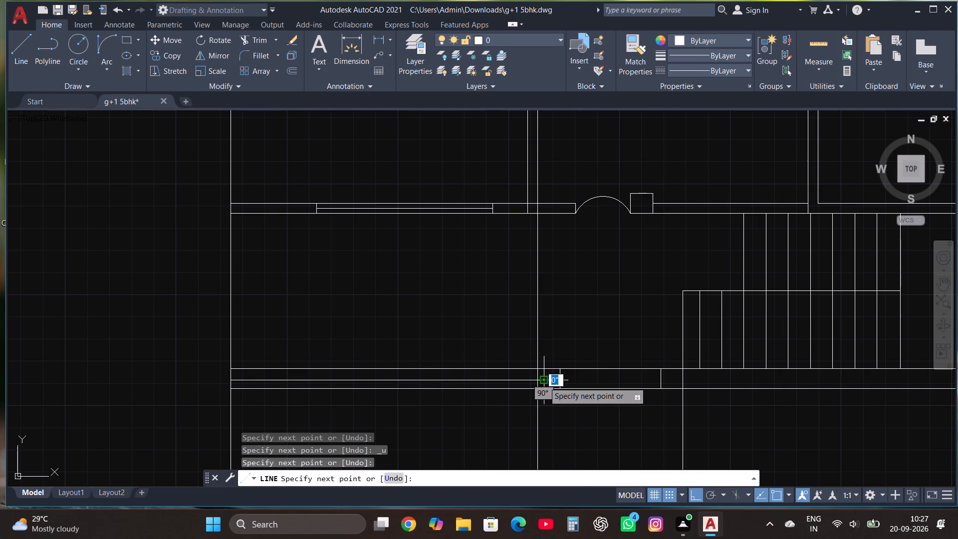
key(Escape)
Trim the new line's overhang at the vertical line and remove the south wall's original north face west of it.
click(261, 43)
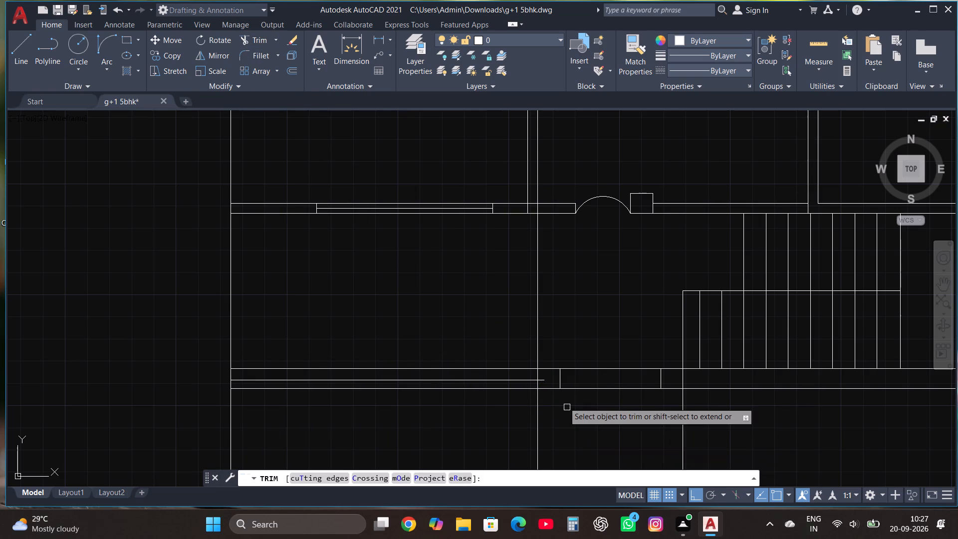
click(546, 381)
click(500, 366)
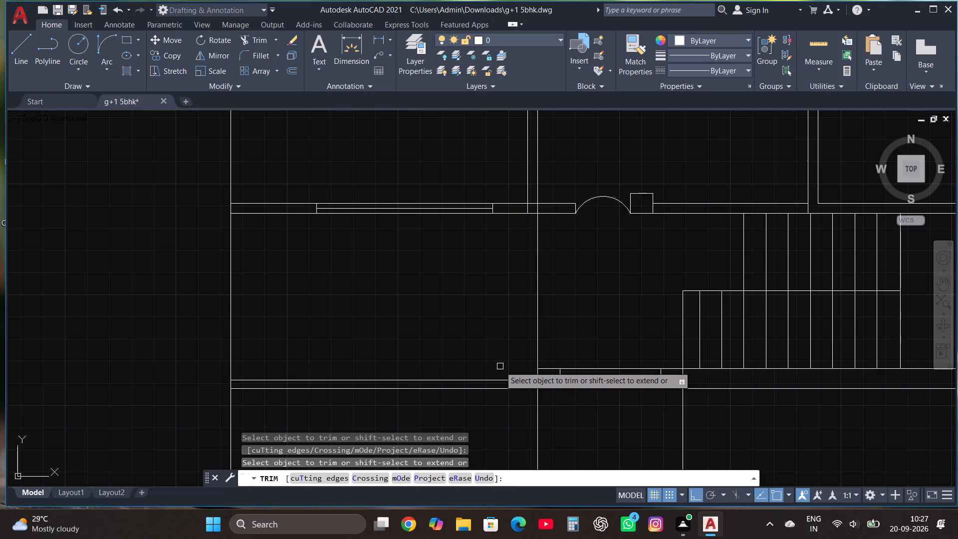
key(Escape)
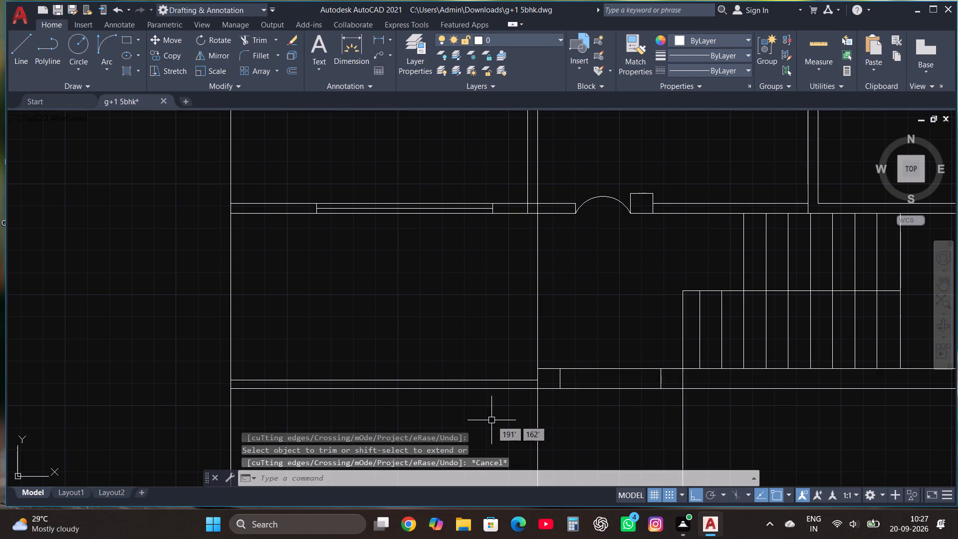
Add the multiline text label "toi" inside the westernmost small room along the north wall.
scroll(491, 420, down, 2)
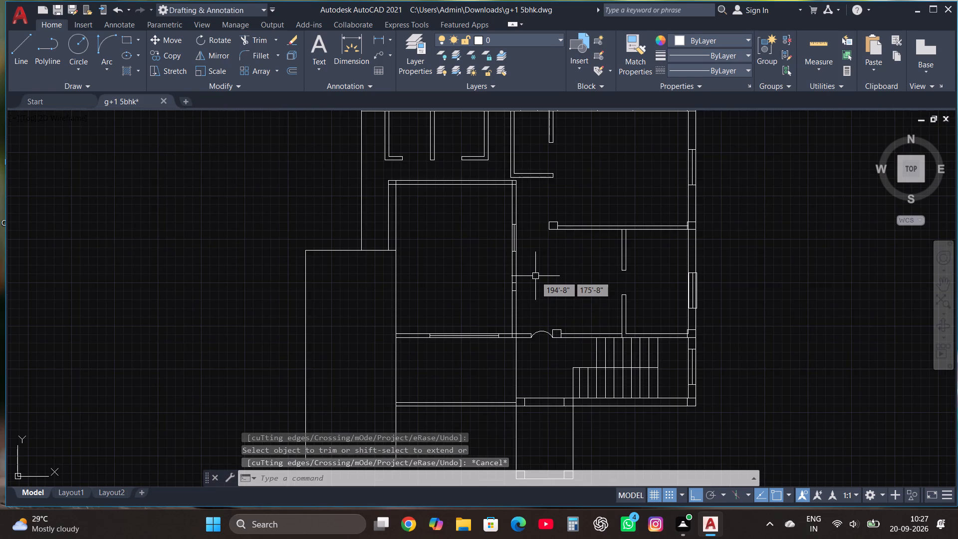
scroll(547, 238, down, 1)
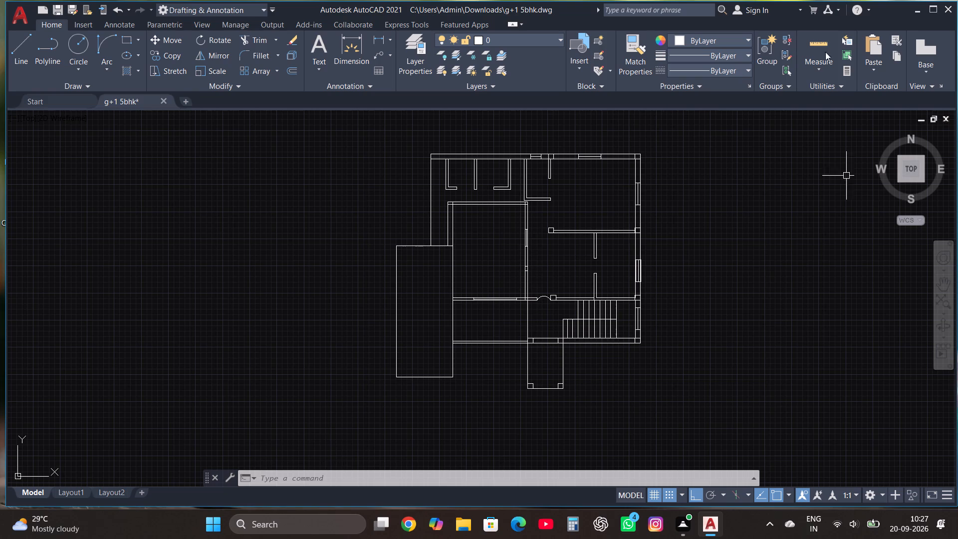
scroll(463, 157, up, 3)
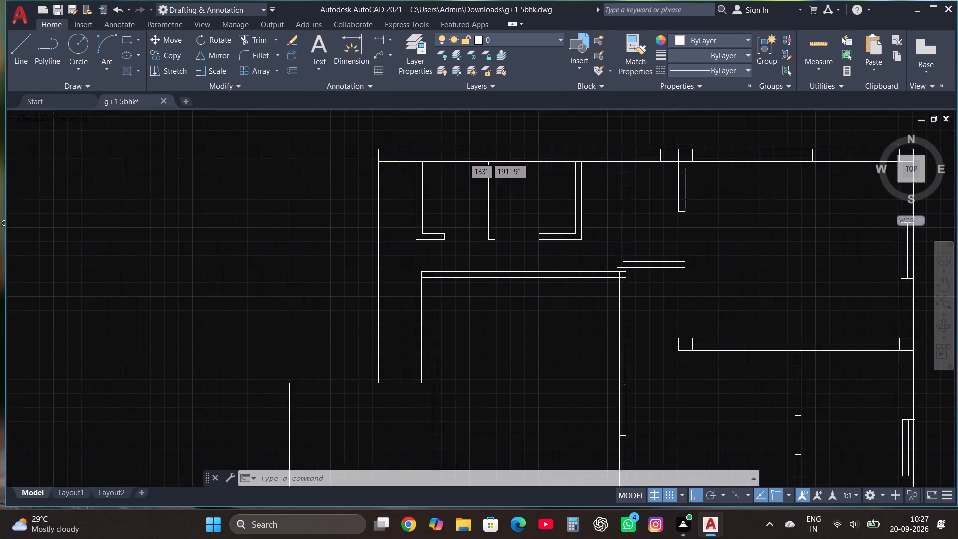
click(320, 46)
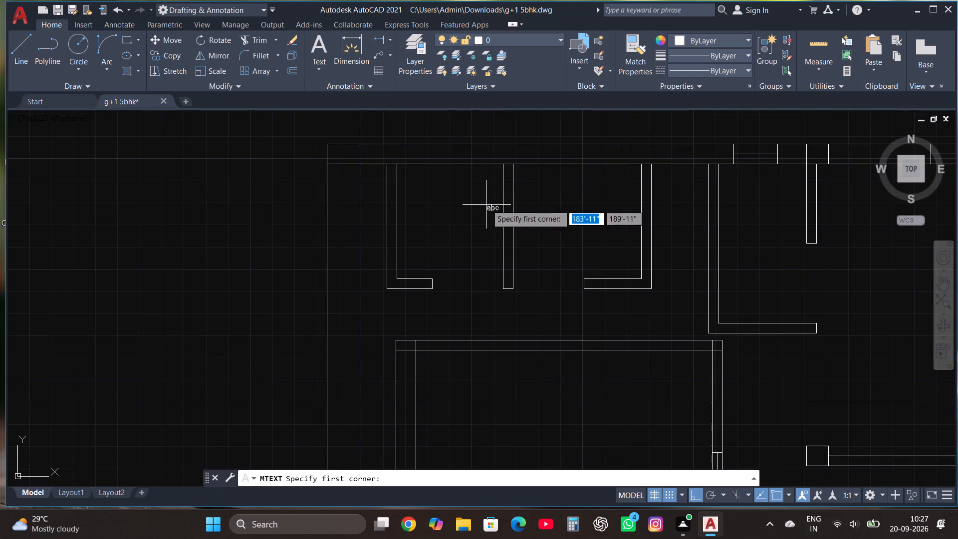
click(418, 256)
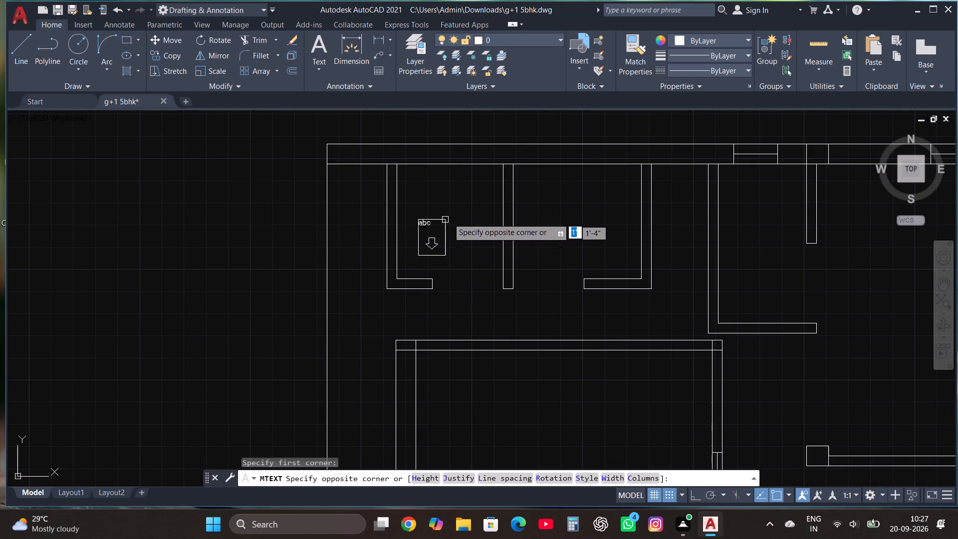
click(462, 208)
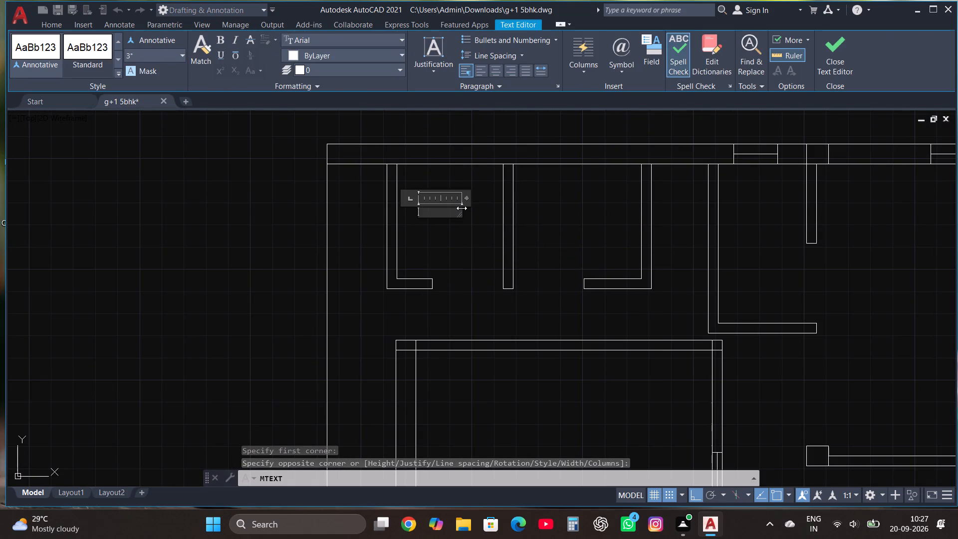
text(toi)
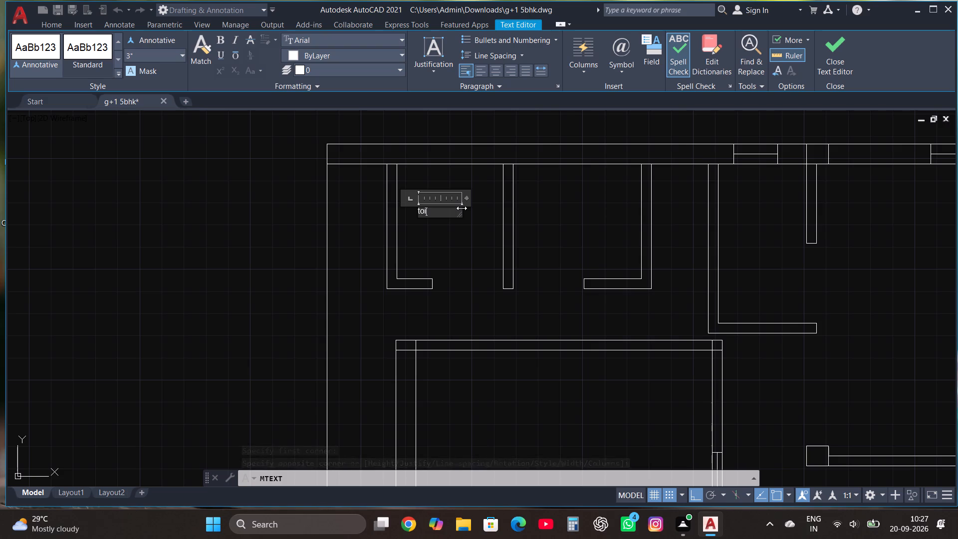
click(838, 47)
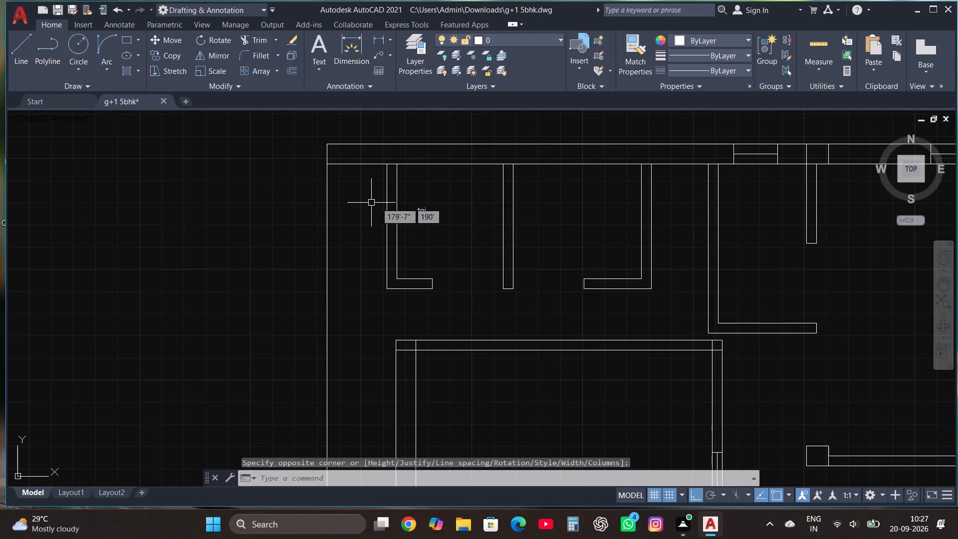
Scale up the "toi" label freehand from its upper-left corner so it reads clearly within the small room.
click(415, 210)
click(212, 67)
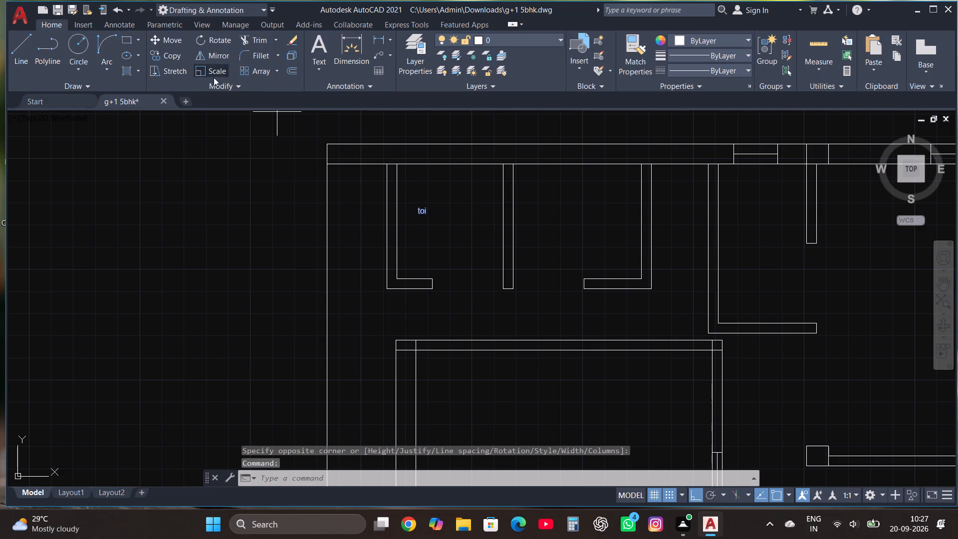
click(421, 209)
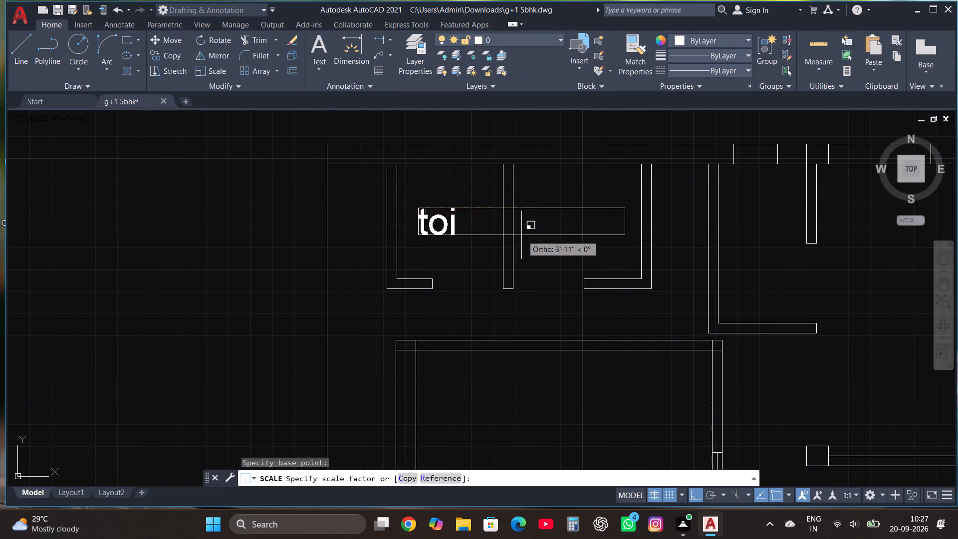
click(503, 225)
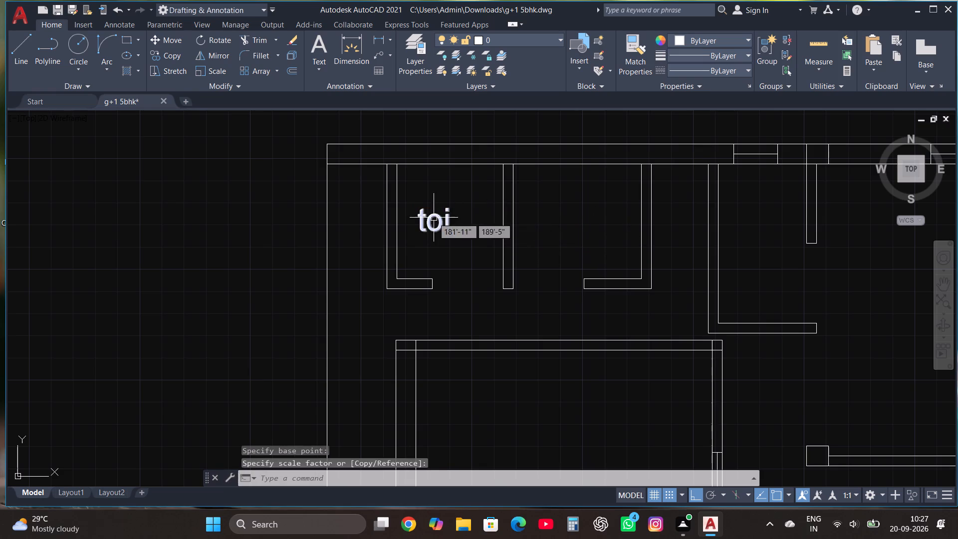
Move the enlarged "toi" label slightly east to centre it between the small room's side walls.
click(433, 218)
click(165, 40)
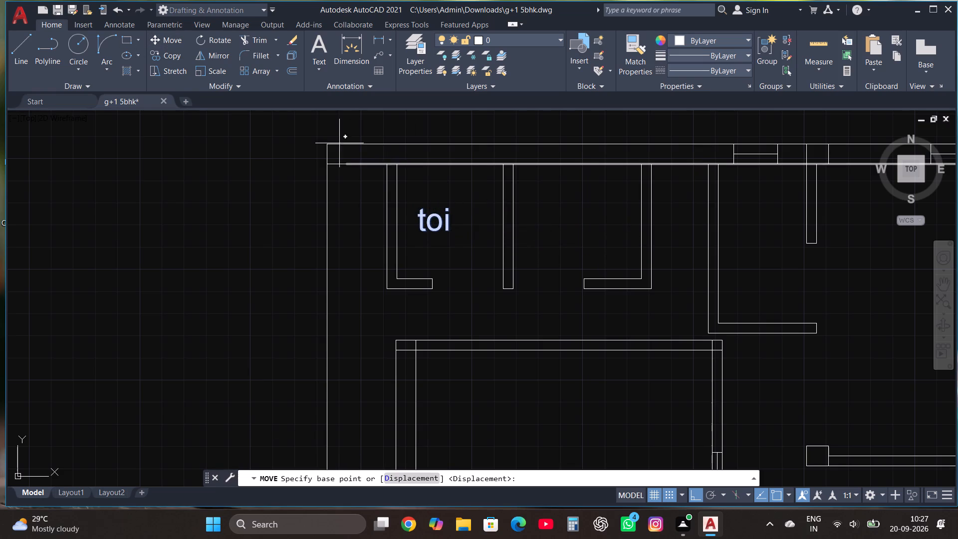
click(426, 220)
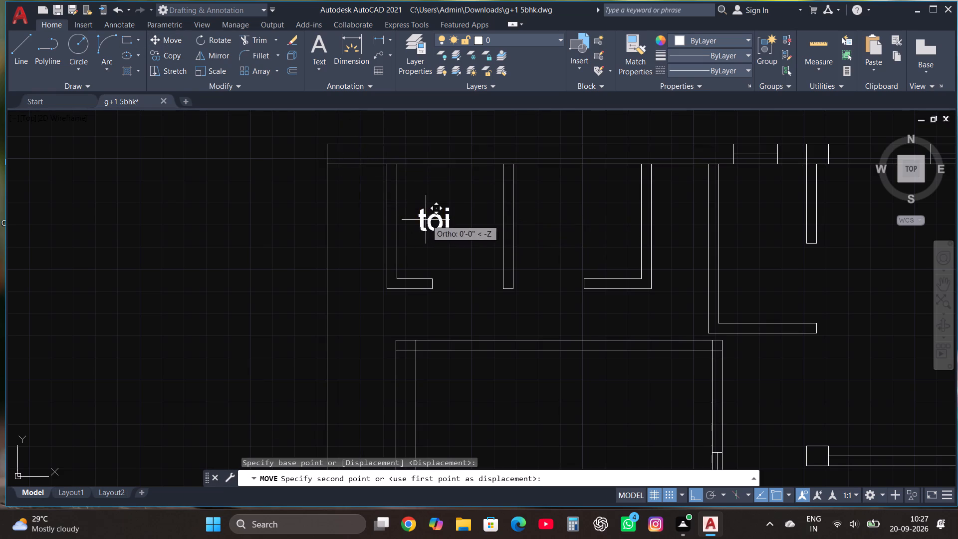
click(441, 223)
click(441, 223)
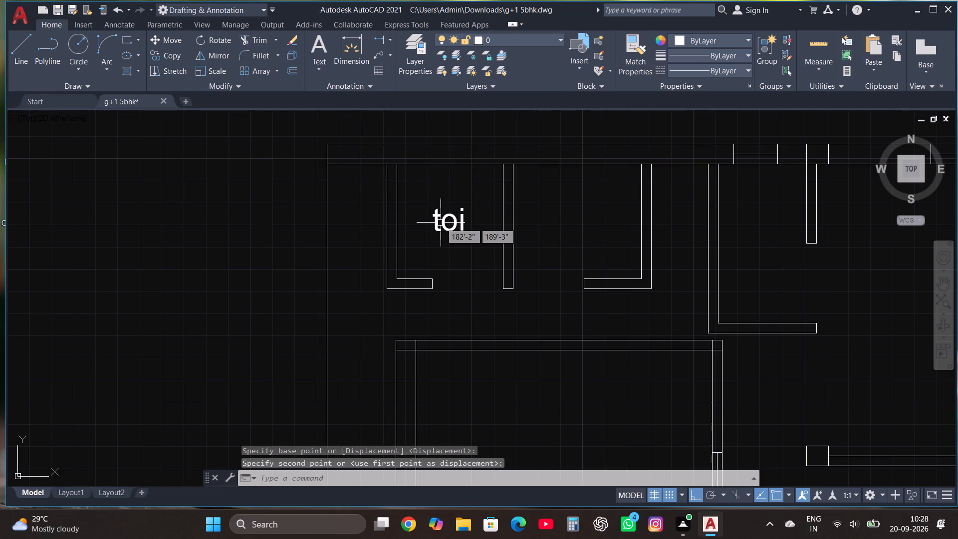
Copy the "toi" label in multiple mode straight east into the other two small rooms along the north wall.
click(438, 214)
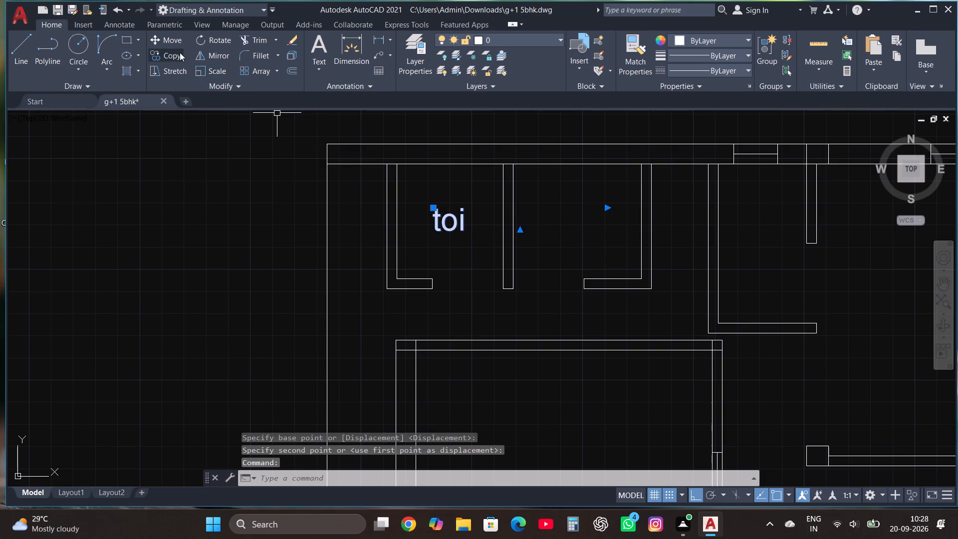
click(171, 56)
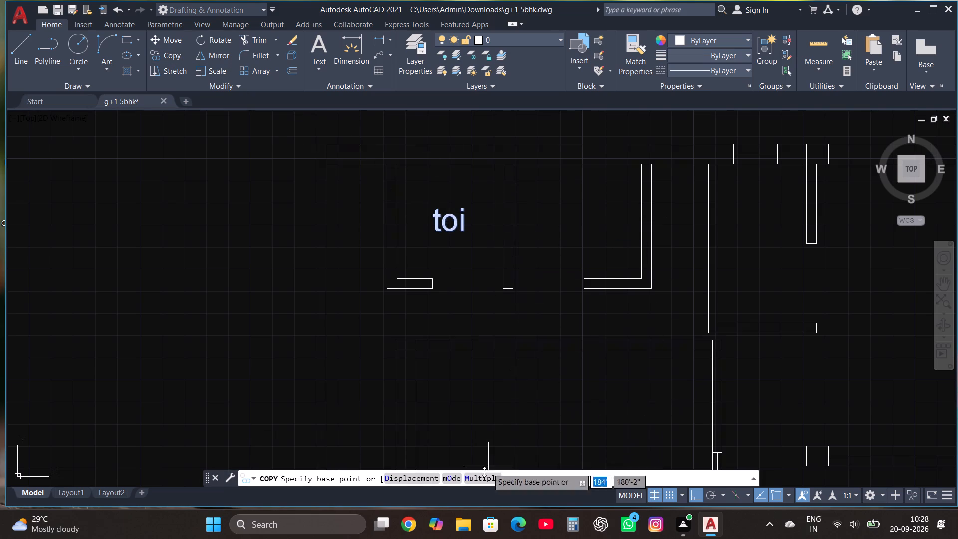
click(483, 474)
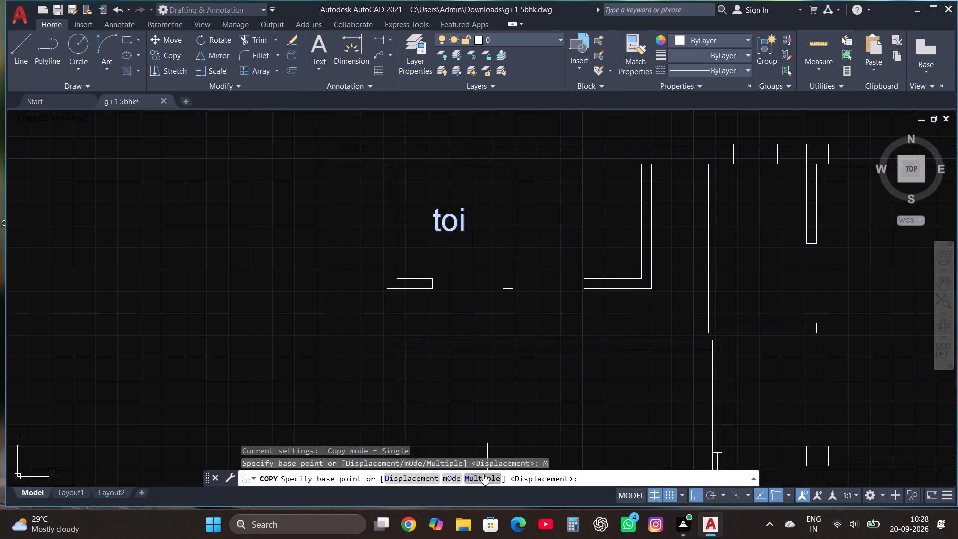
click(455, 222)
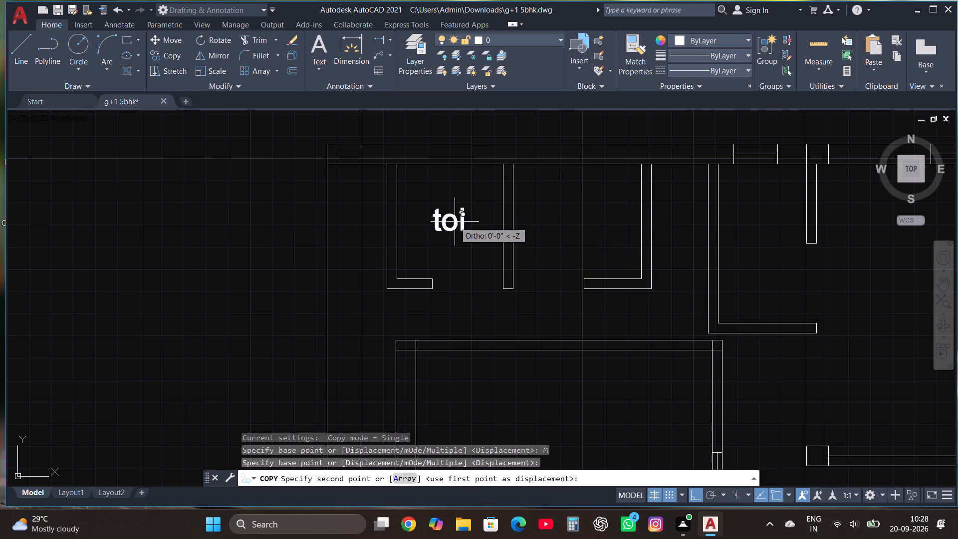
click(577, 219)
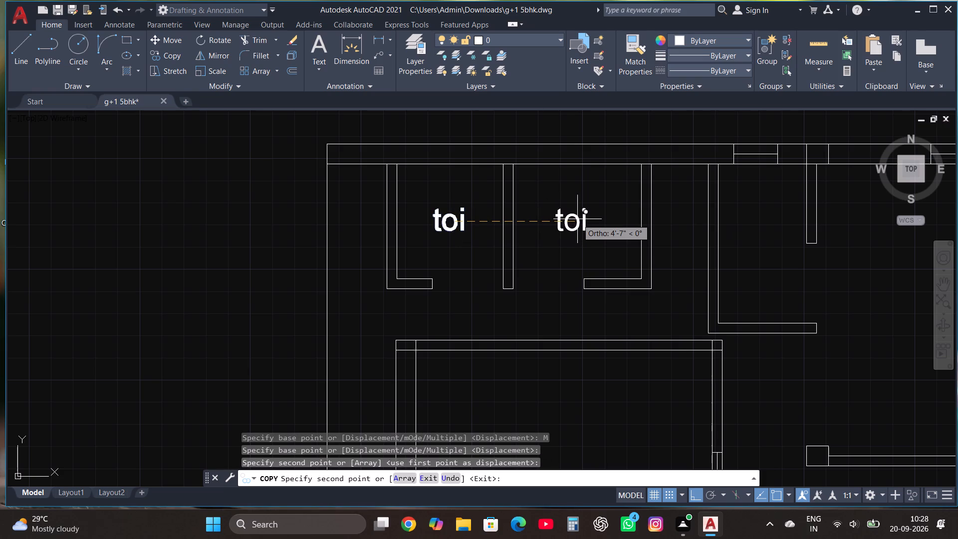
click(768, 217)
With Ortho off, place label copies in the northeast room, the large room, the west side area and the room south of the large room.
scroll(768, 217, down, 2)
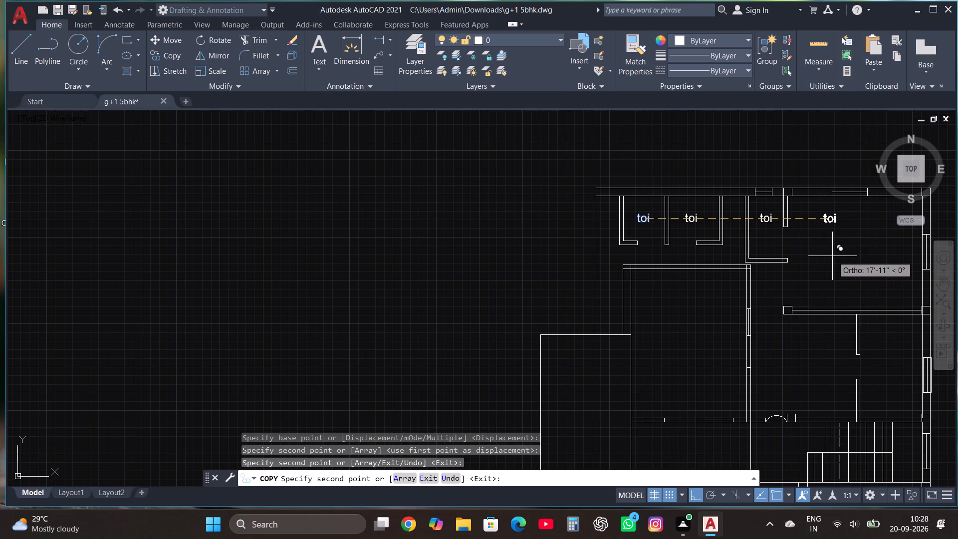
key(F8)
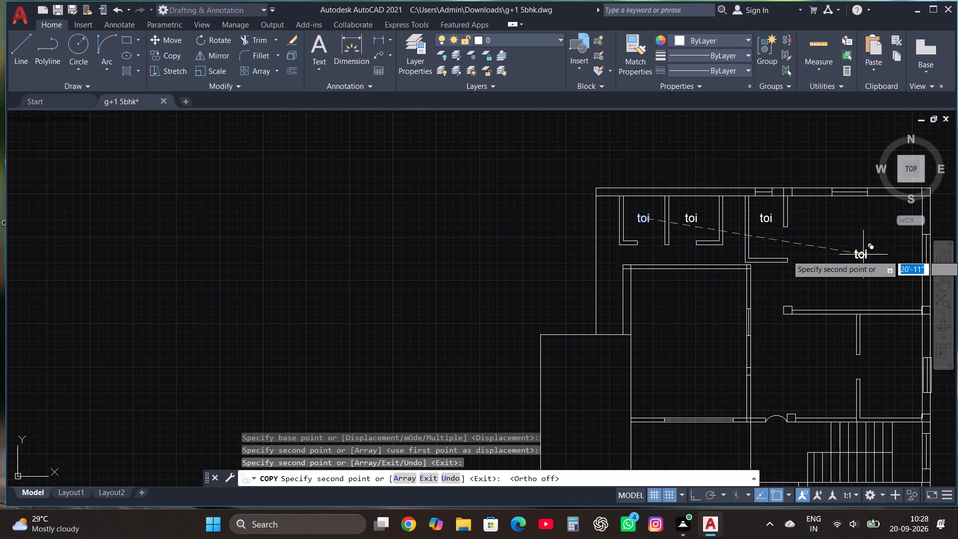
click(856, 256)
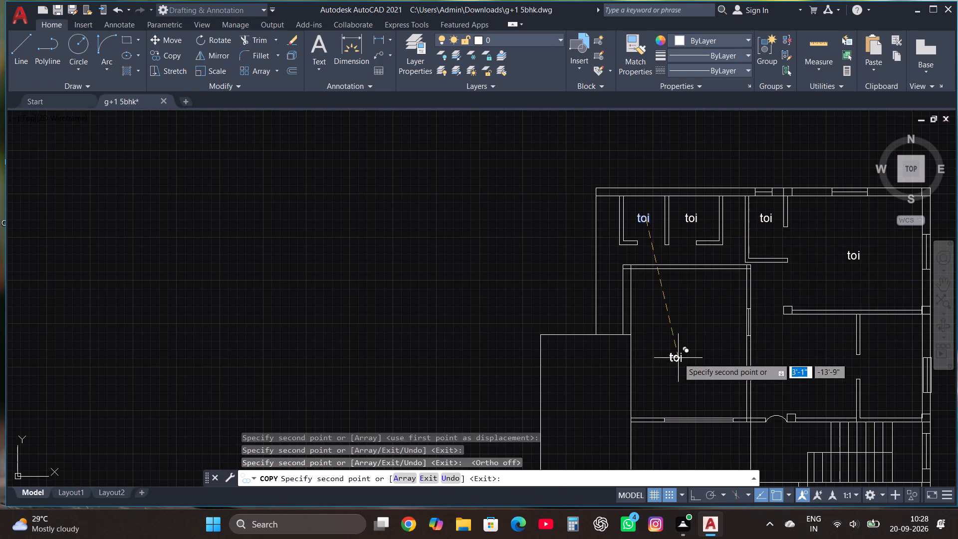
click(687, 341)
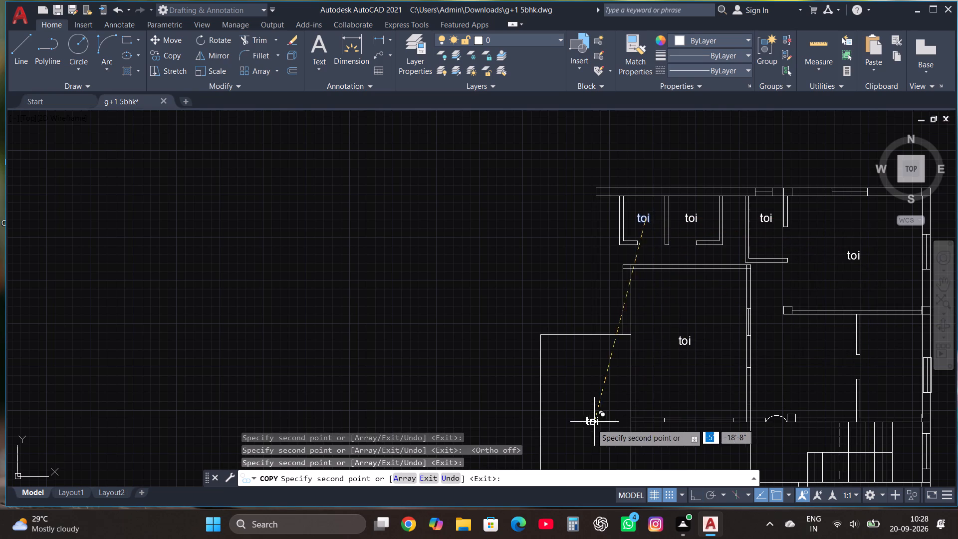
click(583, 421)
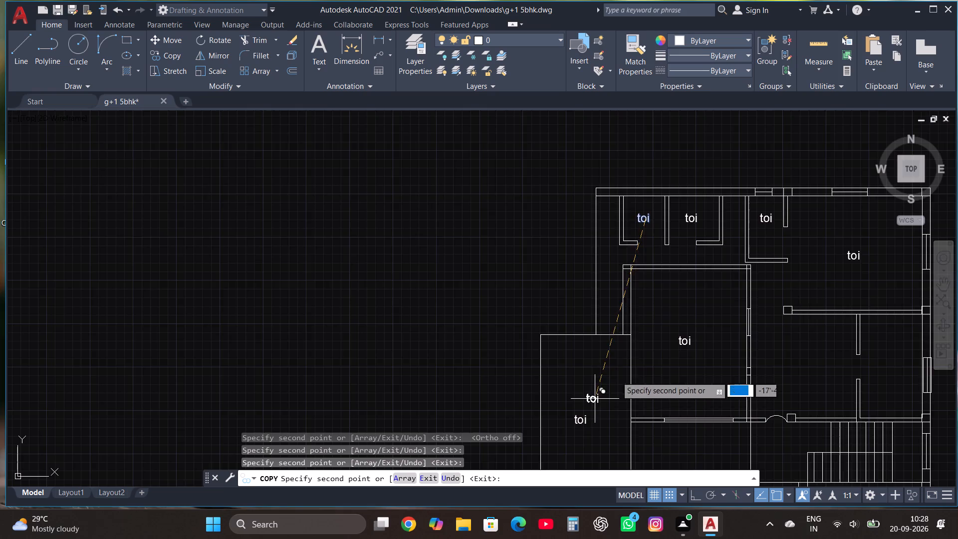
scroll(620, 373, down, 2)
click(645, 404)
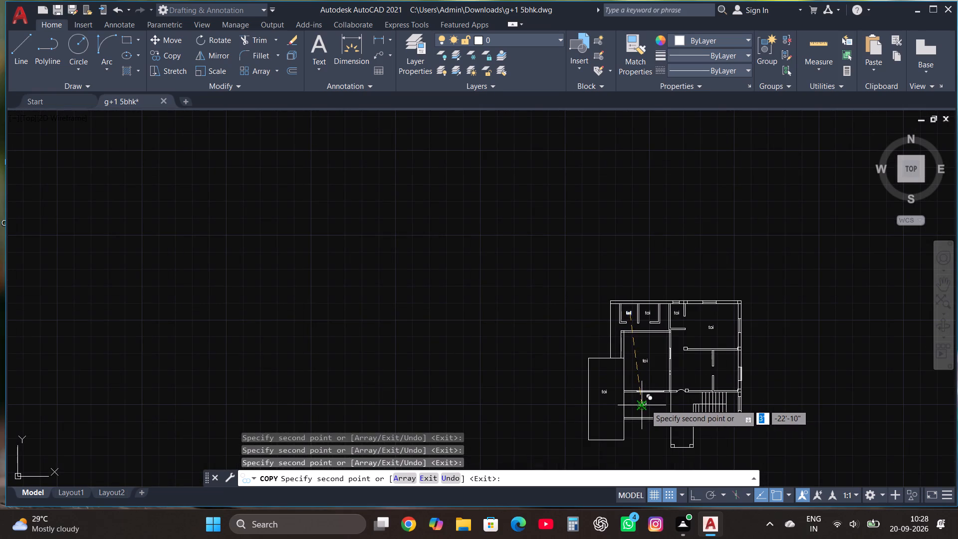
Place more label copies in the south porch, the space beside the stairs, the small east room and the central hall.
scroll(718, 430, up, 2)
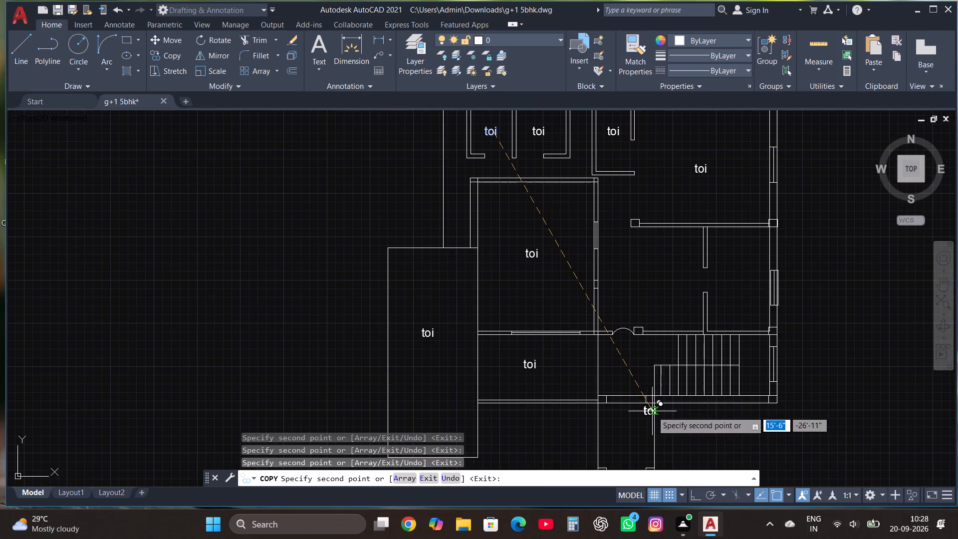
click(628, 434)
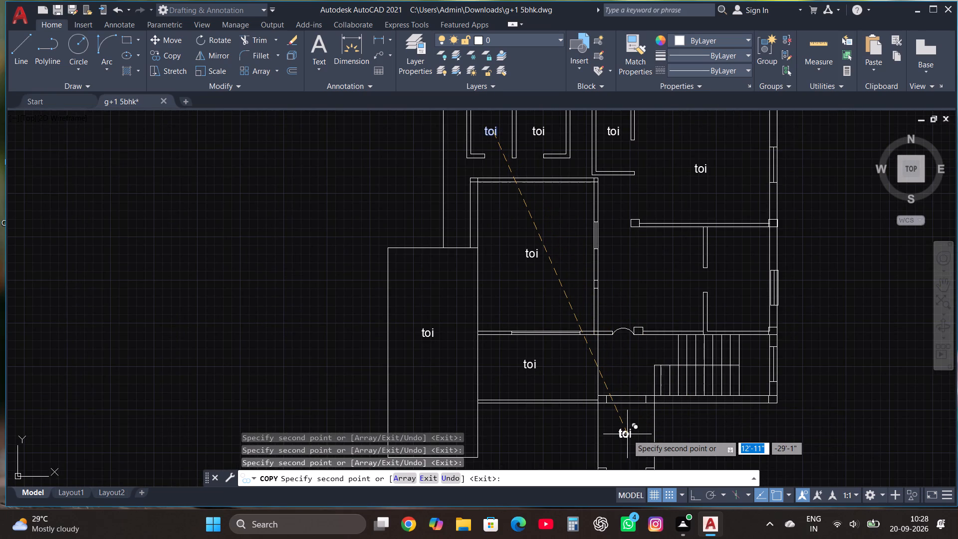
click(630, 388)
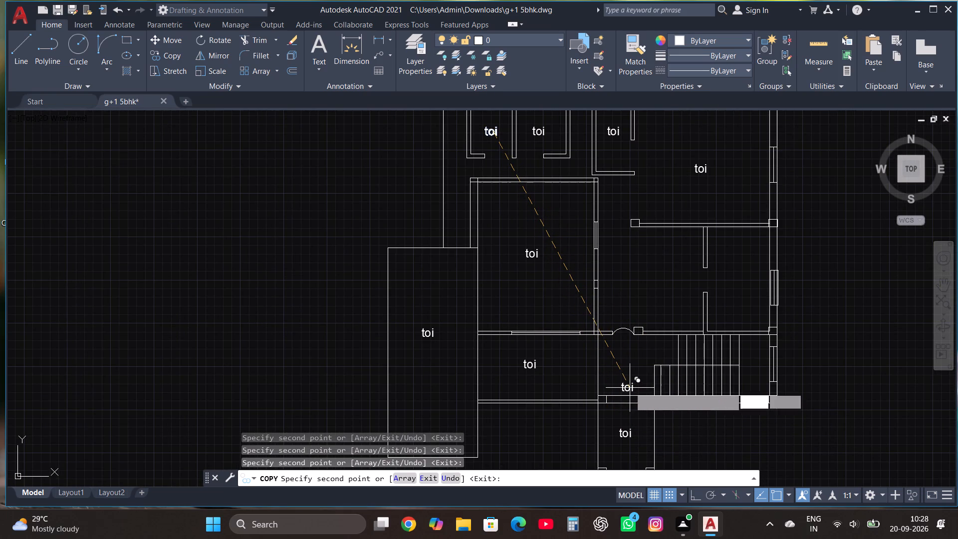
click(742, 284)
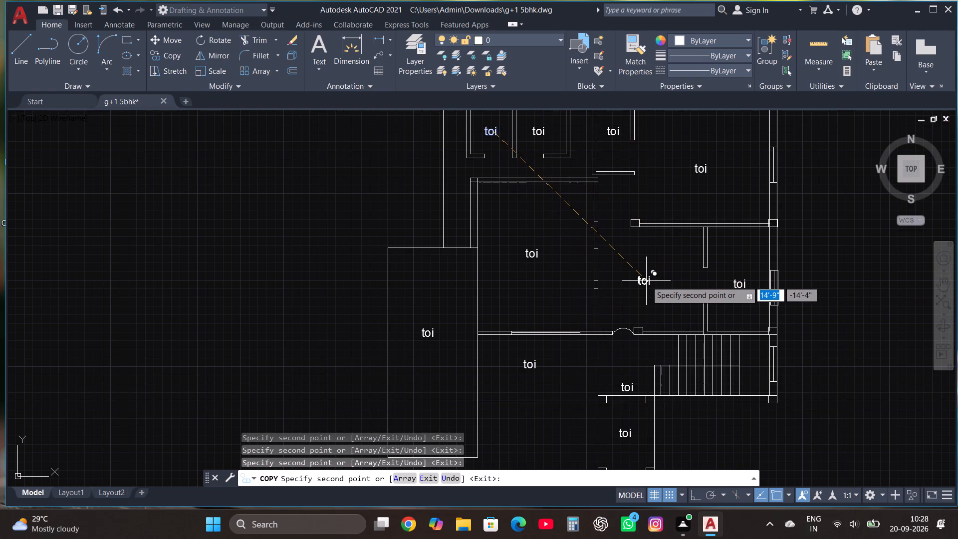
click(646, 281)
key(Escape)
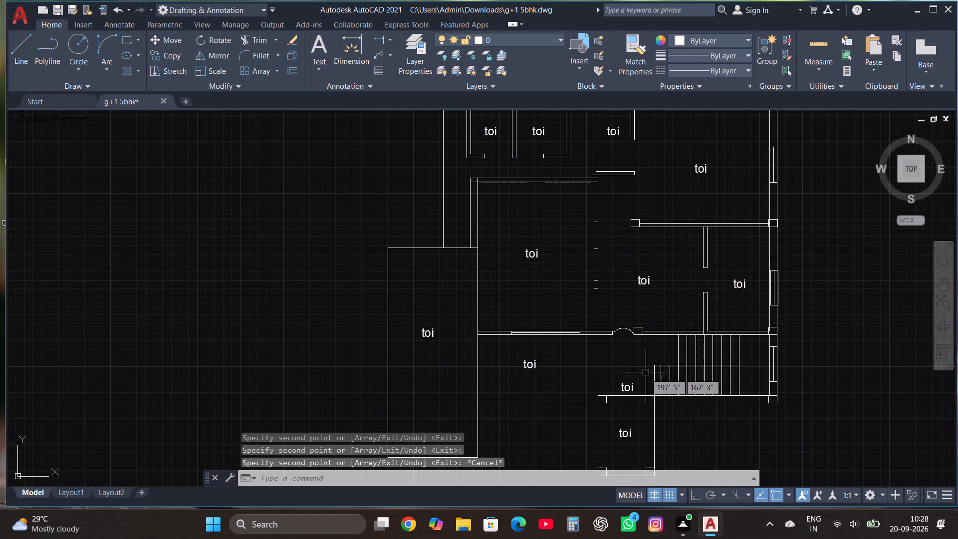
Trim the south wall's north face line between the two jambs of the opening leading to the porch.
scroll(643, 399, up, 2)
click(256, 38)
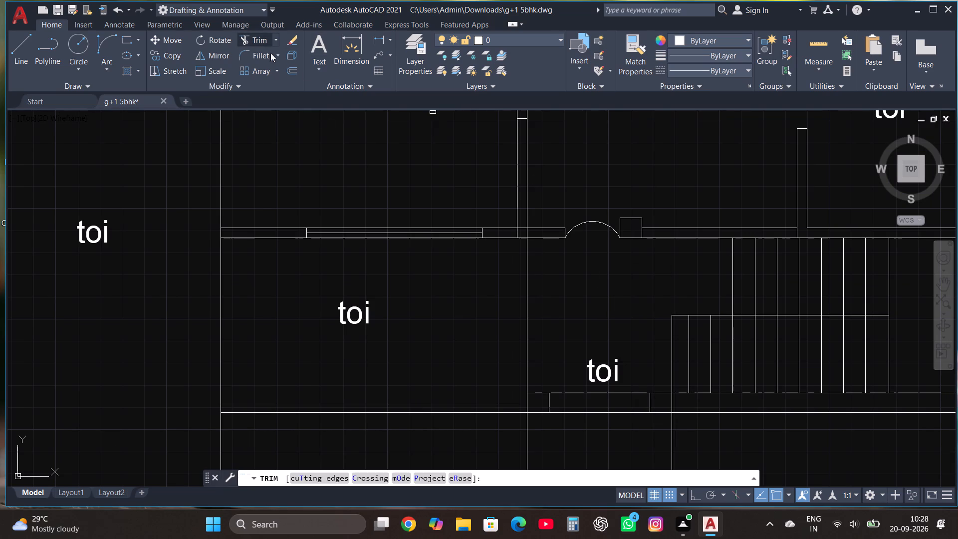
click(595, 394)
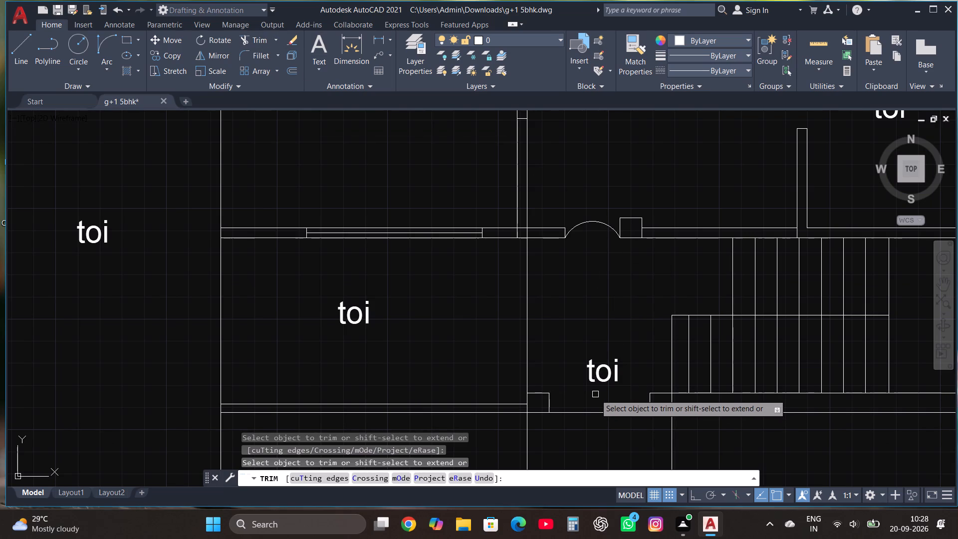
scroll(609, 406, down, 1)
key(Escape)
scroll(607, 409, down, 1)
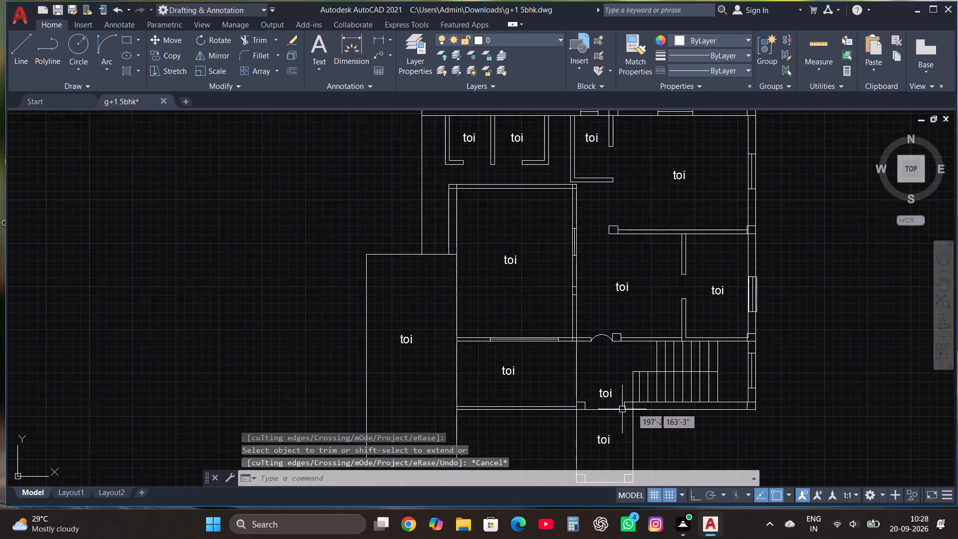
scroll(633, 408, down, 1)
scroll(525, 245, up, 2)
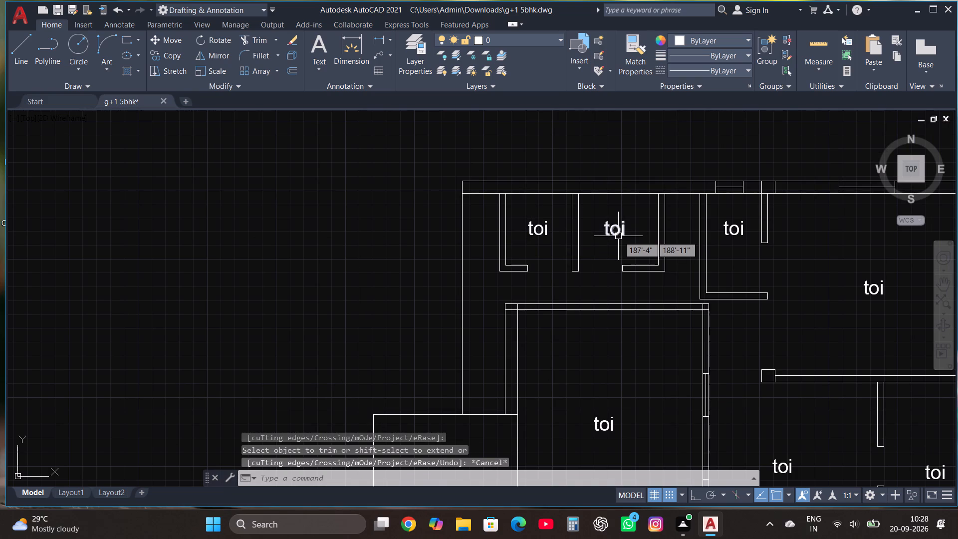
Change the "toi" label in the middle small room along the north wall to "bath".
scroll(618, 236, up, 1)
click(609, 239)
click(609, 225)
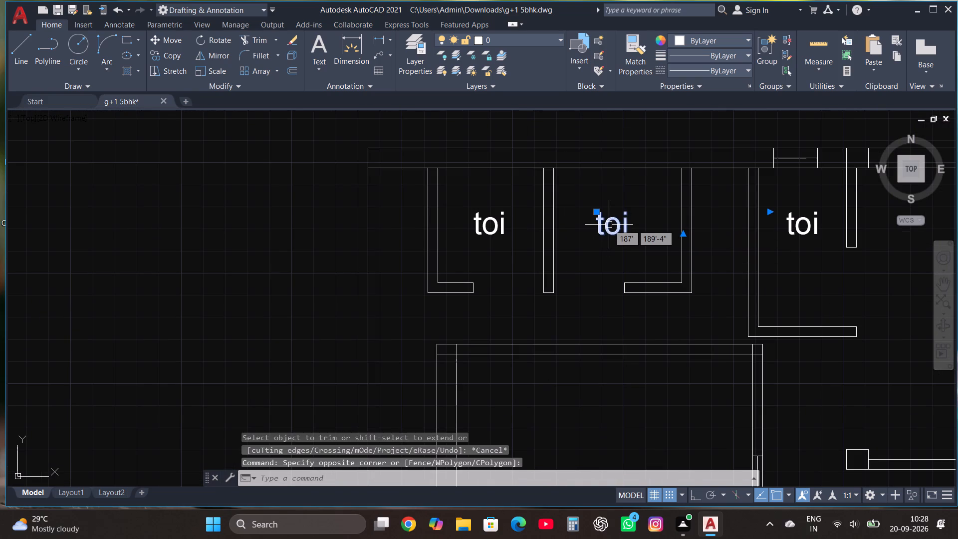
right_click(609, 225)
click(643, 211)
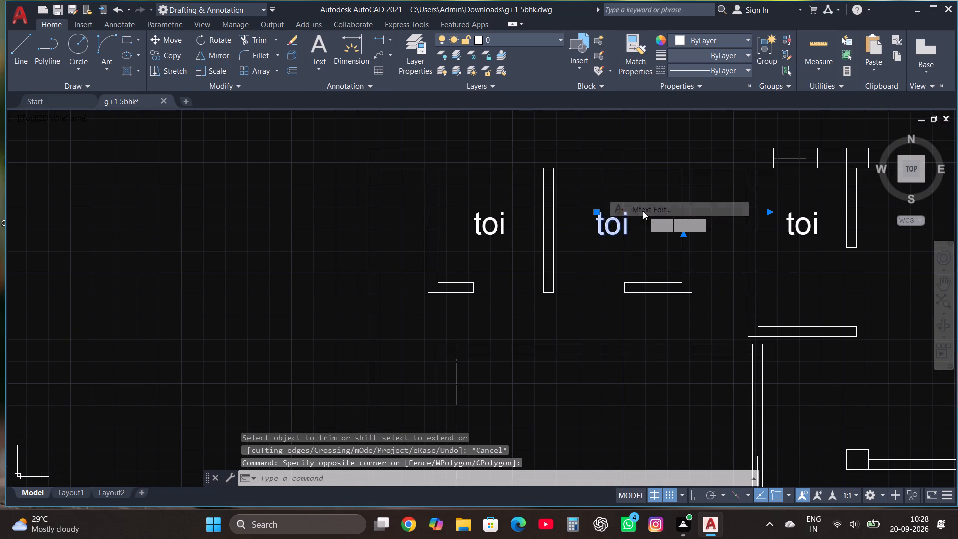
click(648, 225)
key(BackSpace)
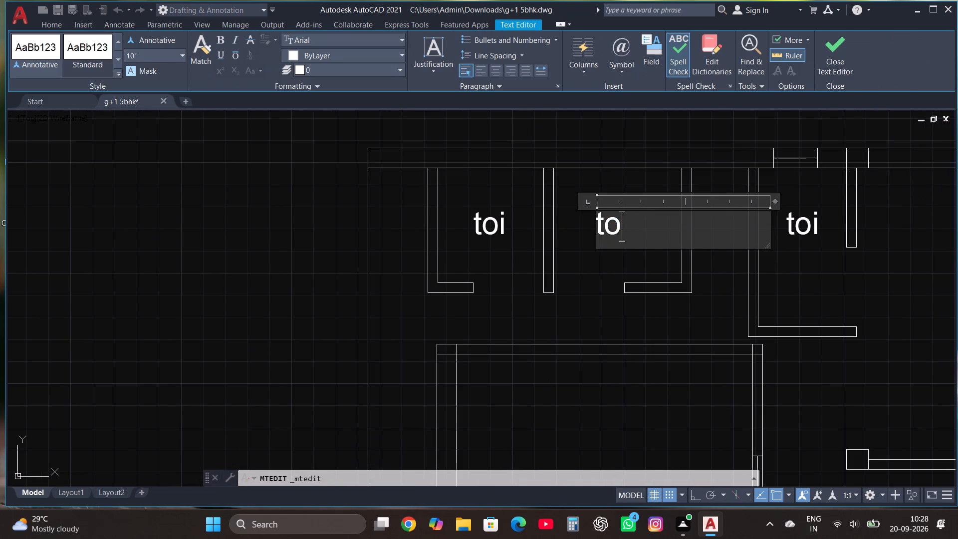
key(BackSpace)
key(BackSpace)
text(bath)
click(825, 49)
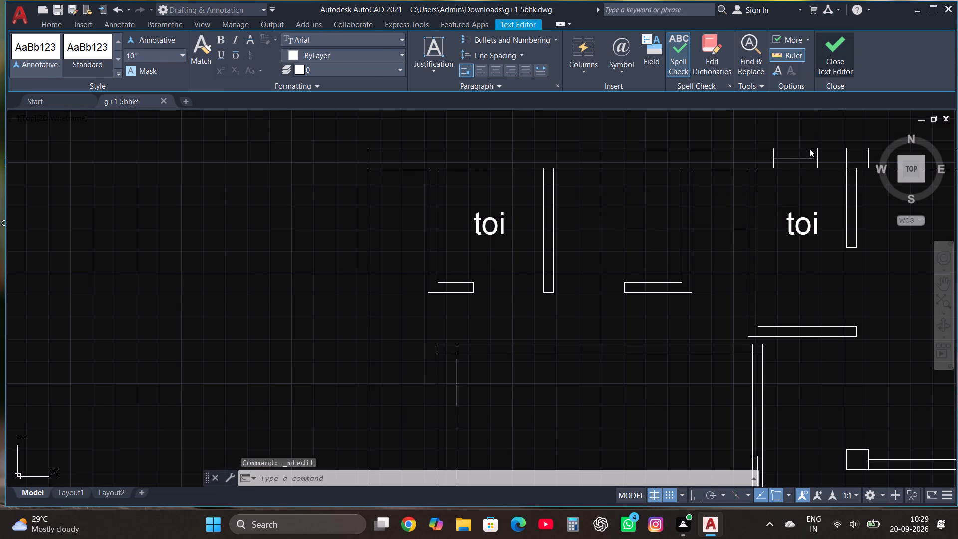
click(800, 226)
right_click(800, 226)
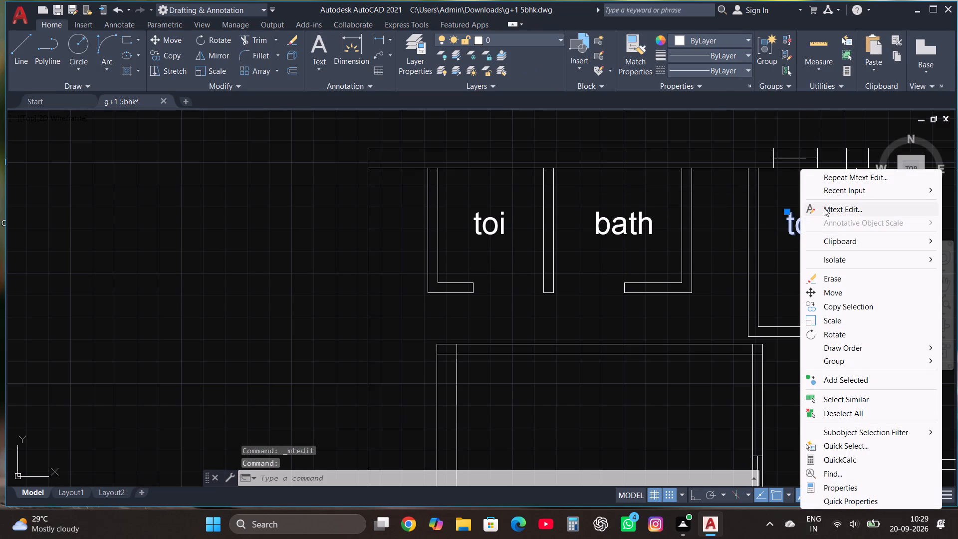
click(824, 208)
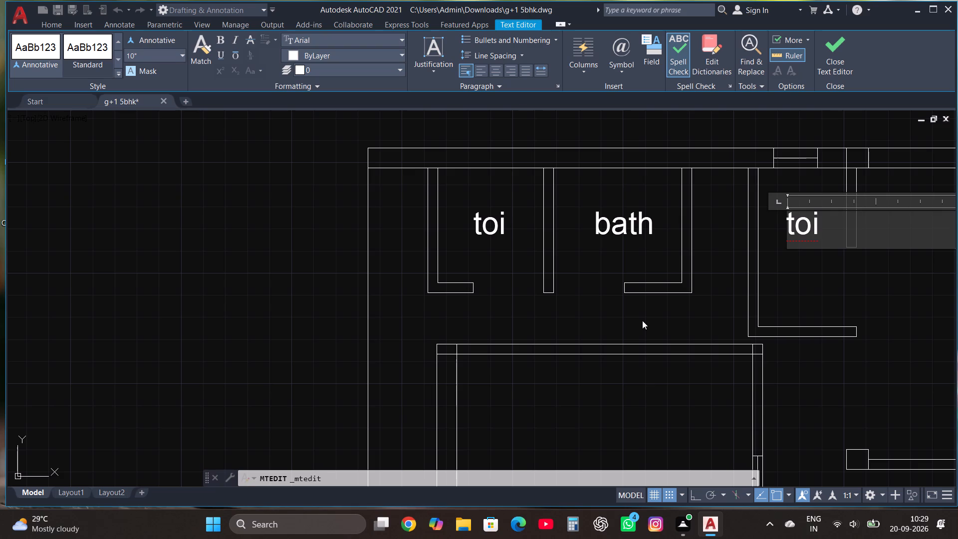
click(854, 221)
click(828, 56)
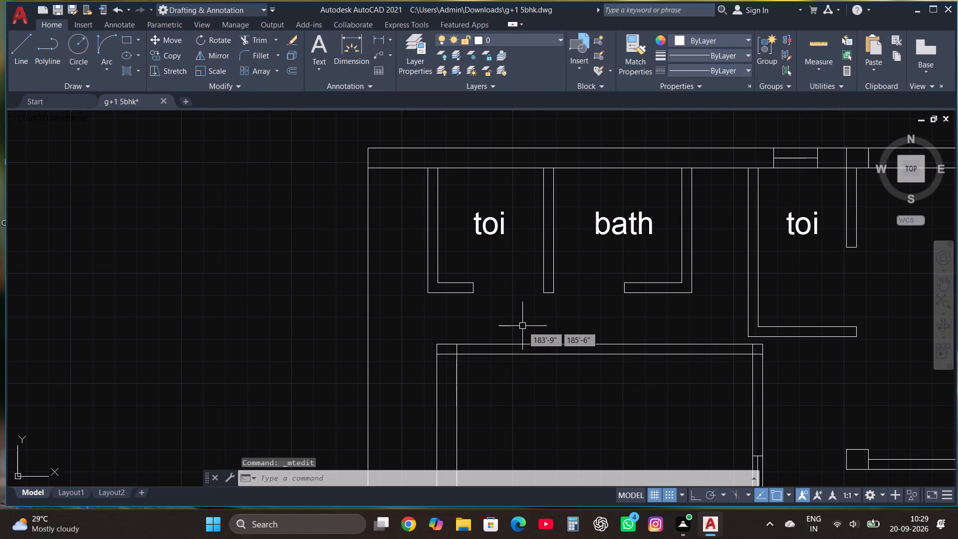
Change the "toi" label in the large northeast room to "bed room".
scroll(522, 326, down, 2)
scroll(659, 331, up, 2)
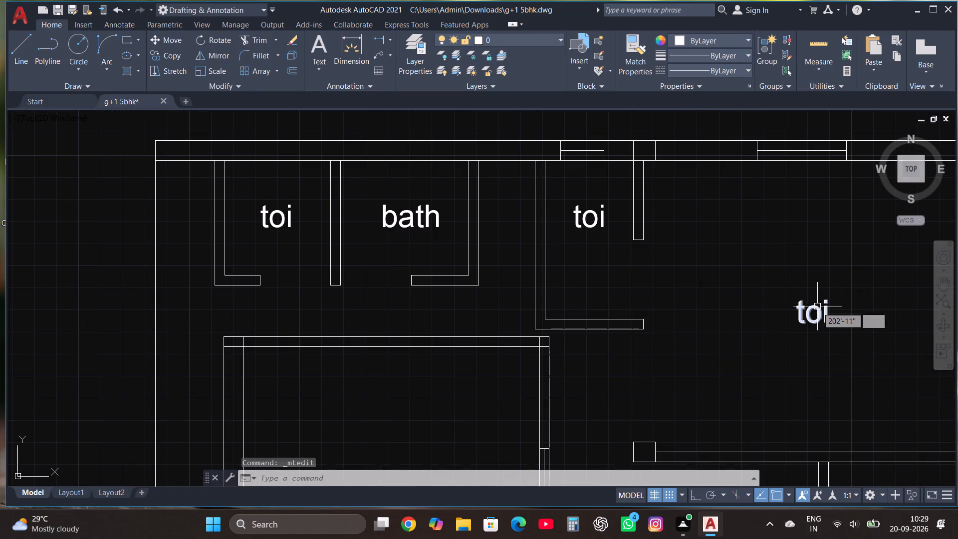
click(817, 307)
right_click(817, 307)
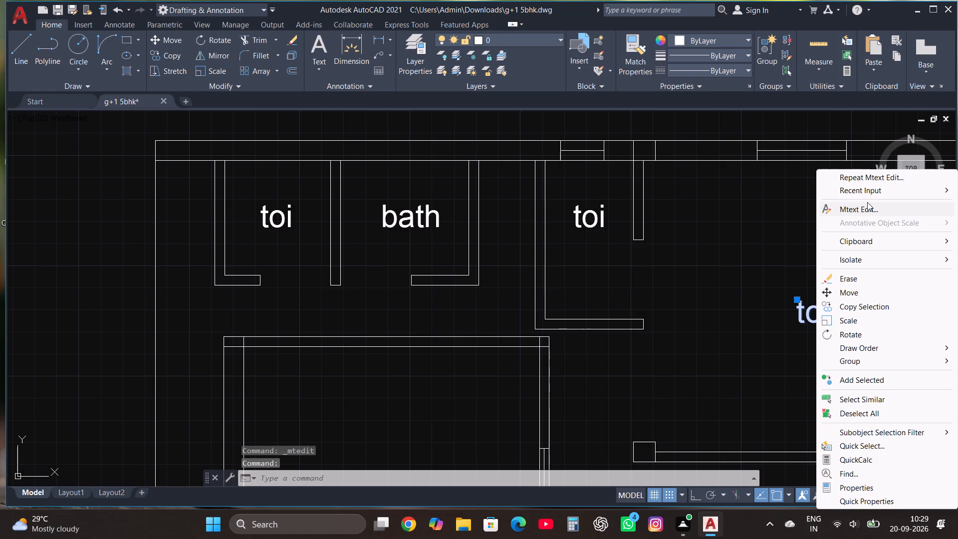
click(867, 202)
click(854, 328)
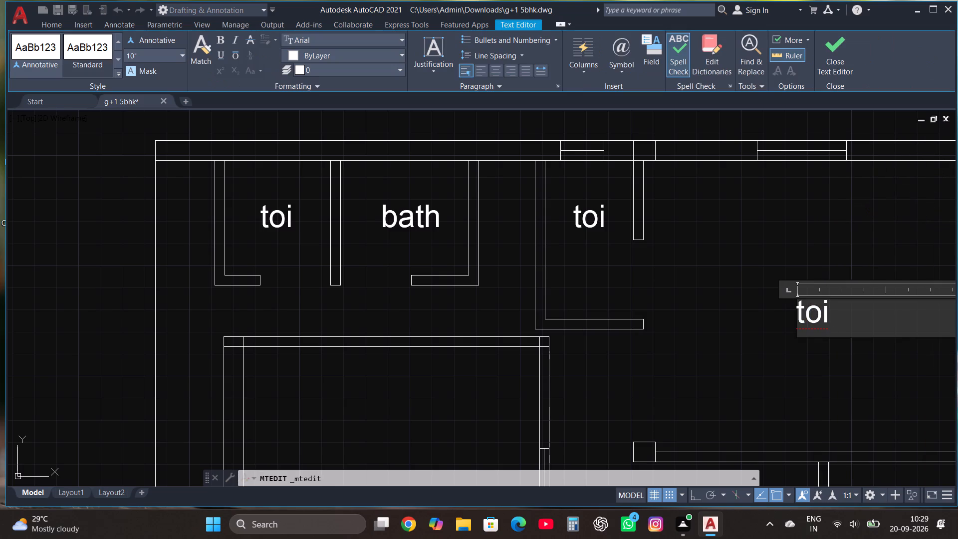
key(BackSpace)
key(BackSpace)
key(BackSpace)
key(BackSpace)
text(bed r)
text(oom)
click(831, 49)
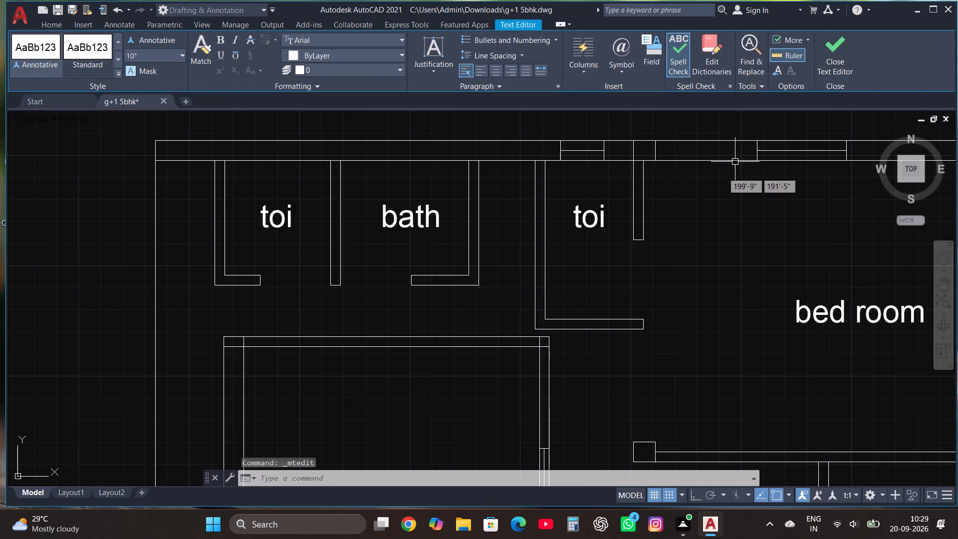
Change the "toi" label in the small east room south of the bed room to "kitchen".
scroll(597, 240, down, 2)
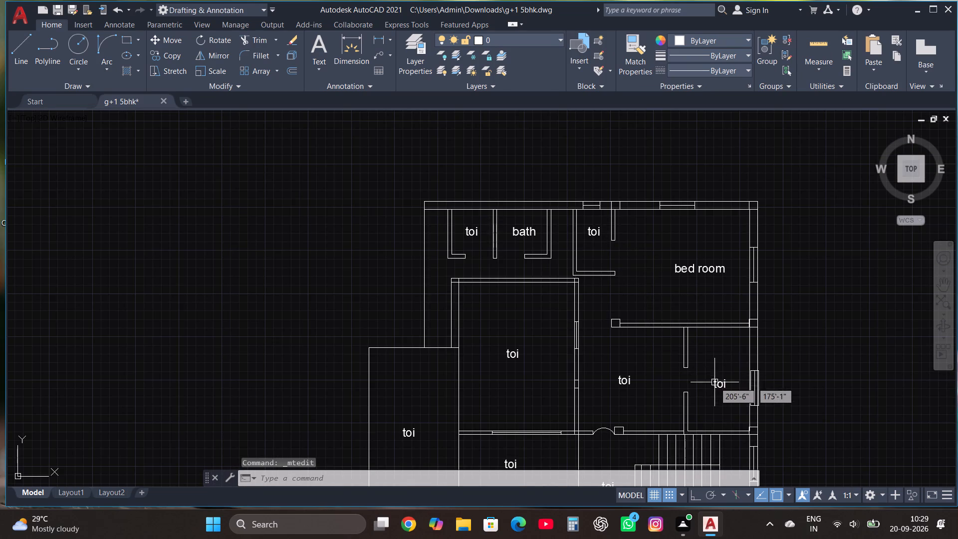
scroll(716, 383, up, 1)
click(717, 383)
right_click(717, 383)
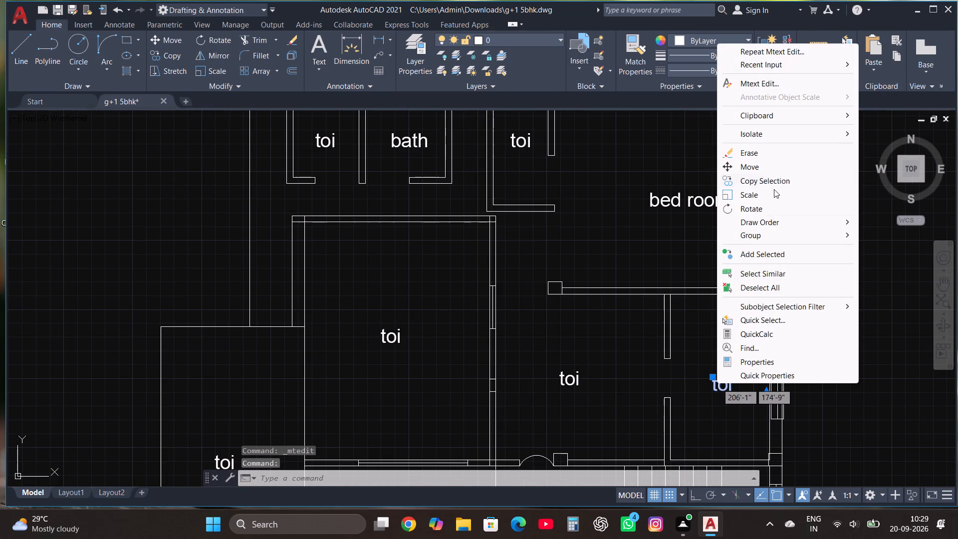
click(771, 89)
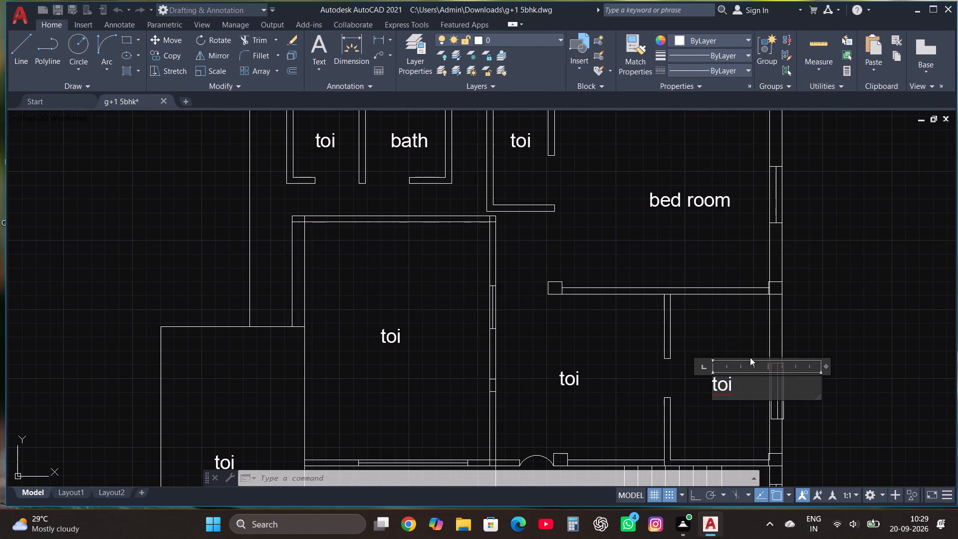
click(743, 378)
key(BackSpace)
key(BackSpace)
key(BackSpace)
key(BackSpace)
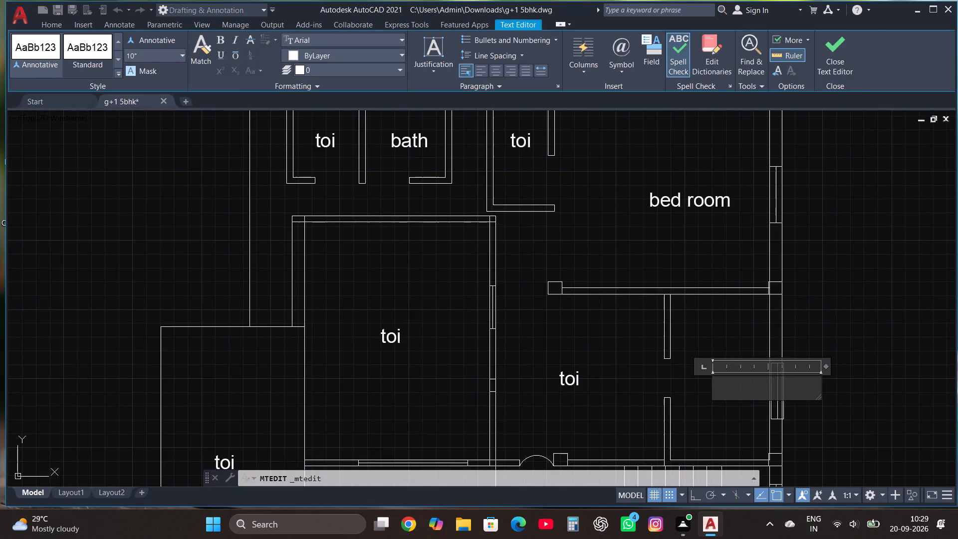
text(kitchen)
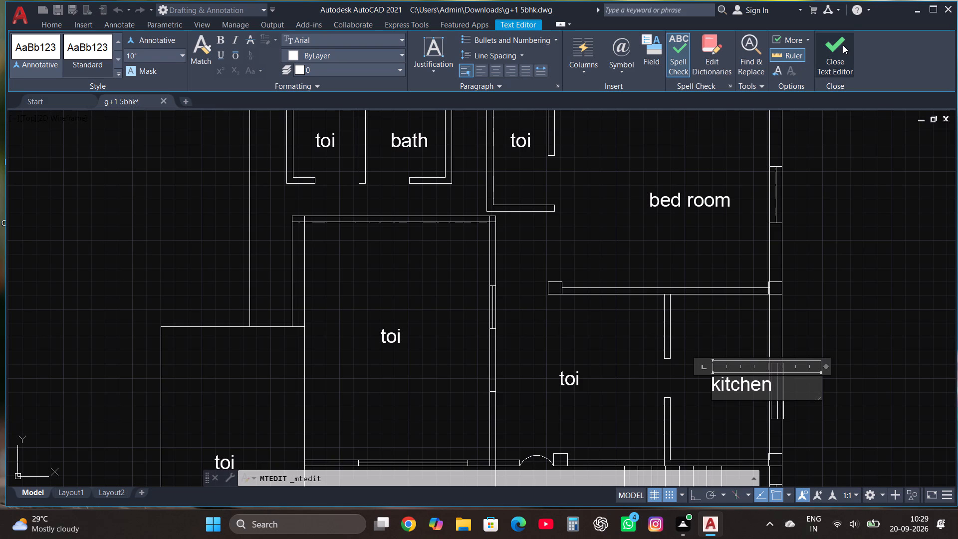
click(843, 45)
Change the "toi" label in the central hall beside the kitchen to "drg room".
scroll(619, 241, down, 1)
scroll(601, 314, up, 1)
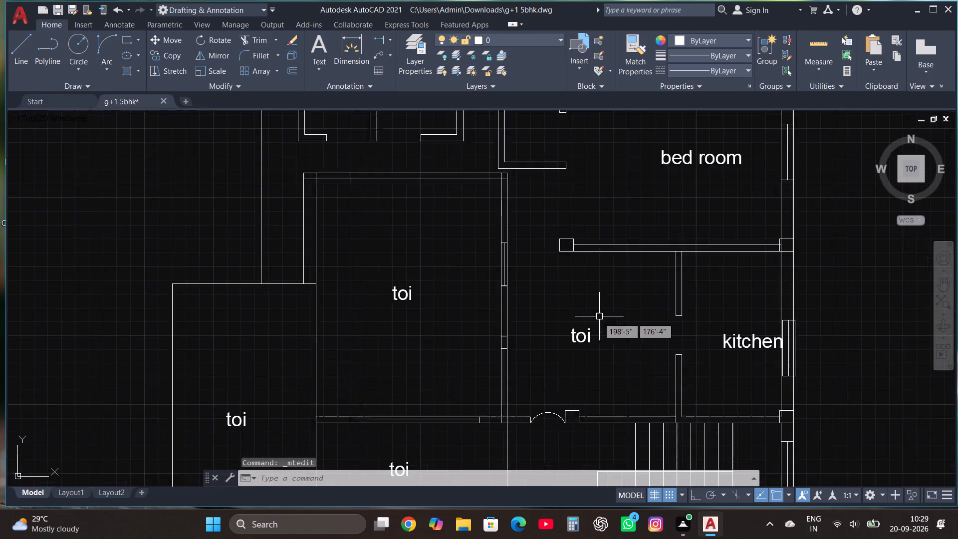
scroll(597, 318, up, 1)
click(569, 343)
right_click(568, 343)
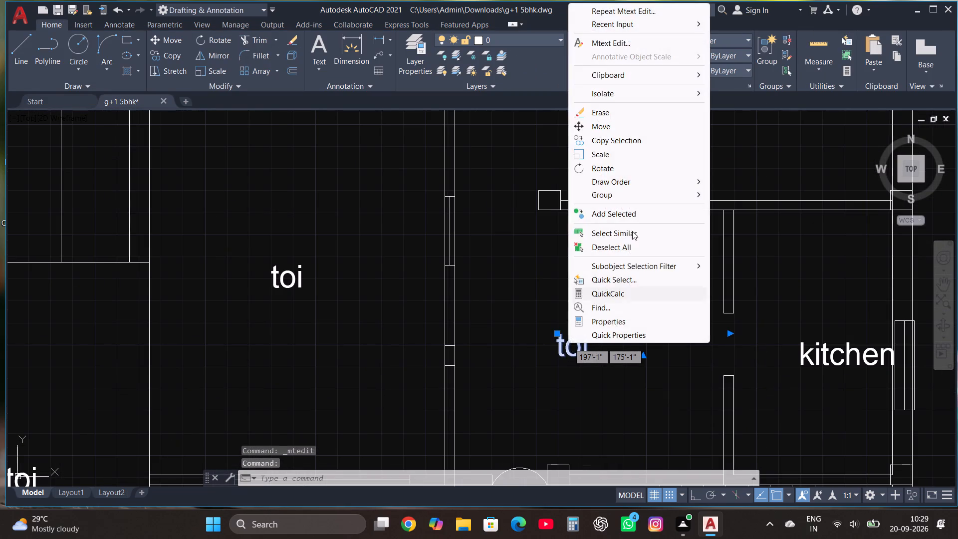
click(629, 44)
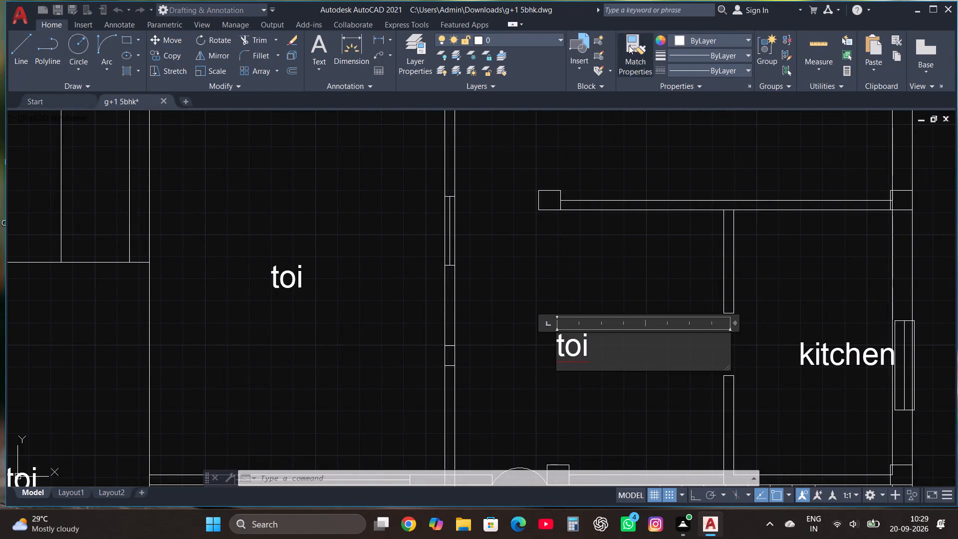
click(602, 352)
key(BackSpace)
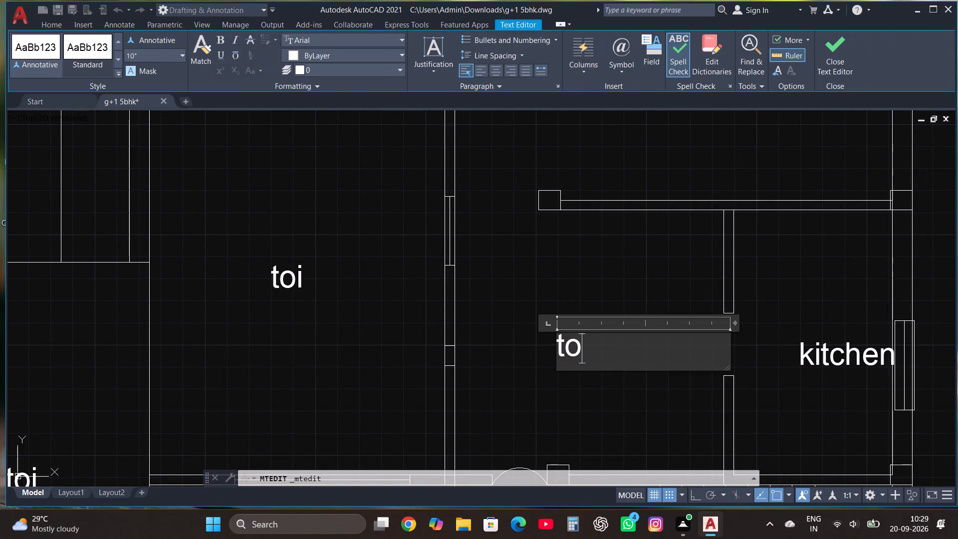
key(BackSpace)
key(BackSpace)
key(BackSpace)
key(BackSpace)
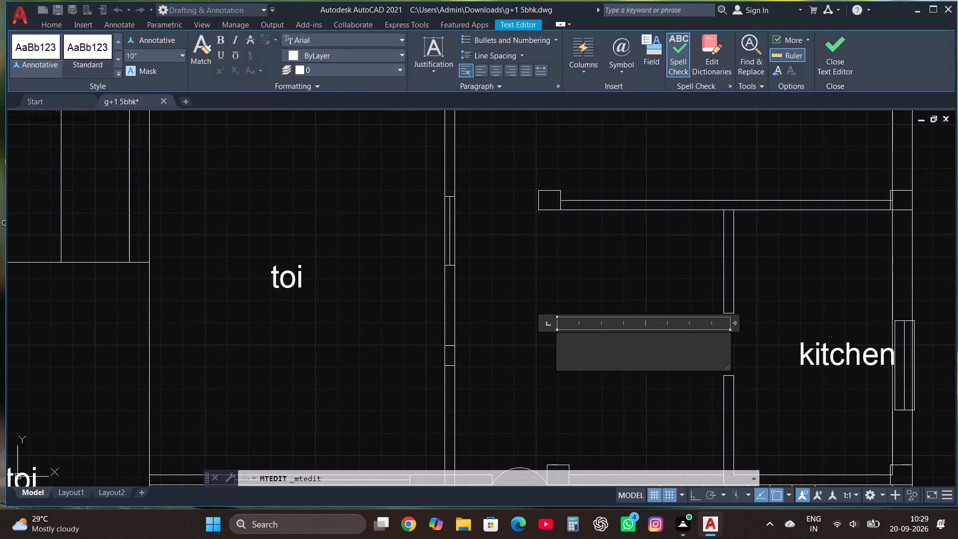
text(drg)
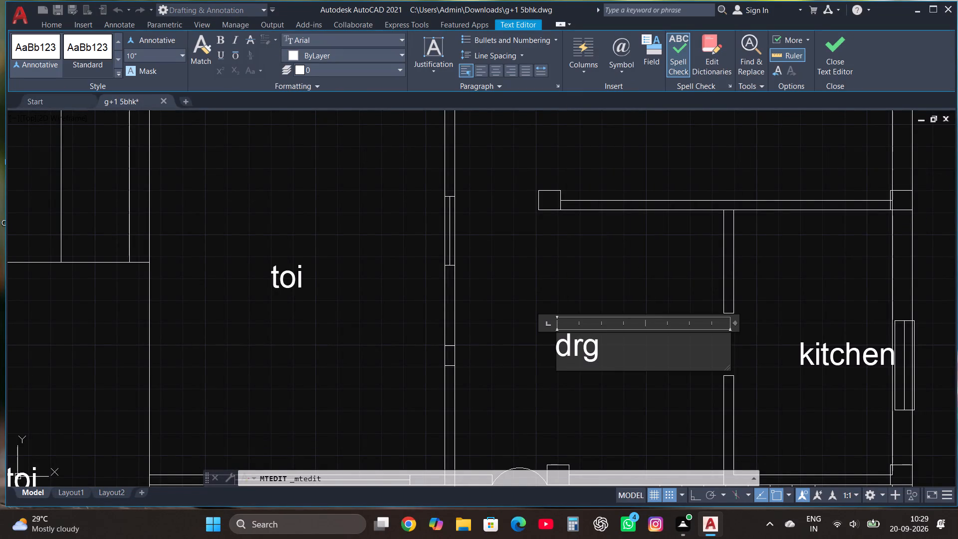
key(space)
text(room)
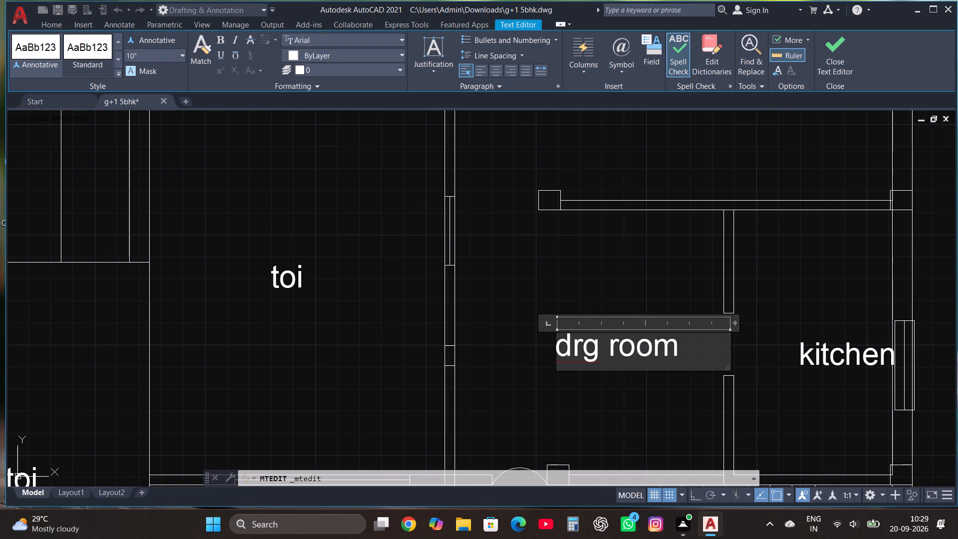
click(828, 46)
Change the "toi" label in the large room west of the drg room to "bedroom".
scroll(583, 269, down, 2)
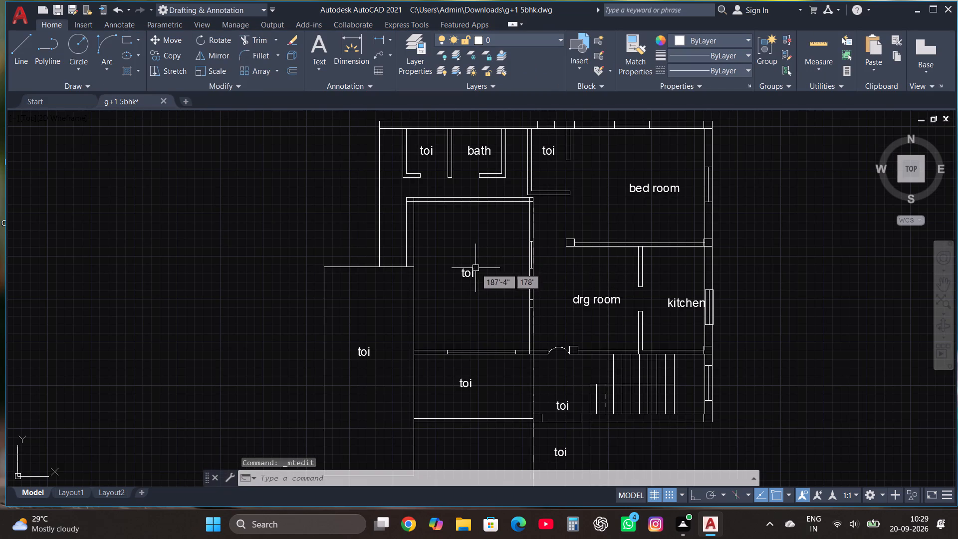
click(474, 269)
right_click(474, 269)
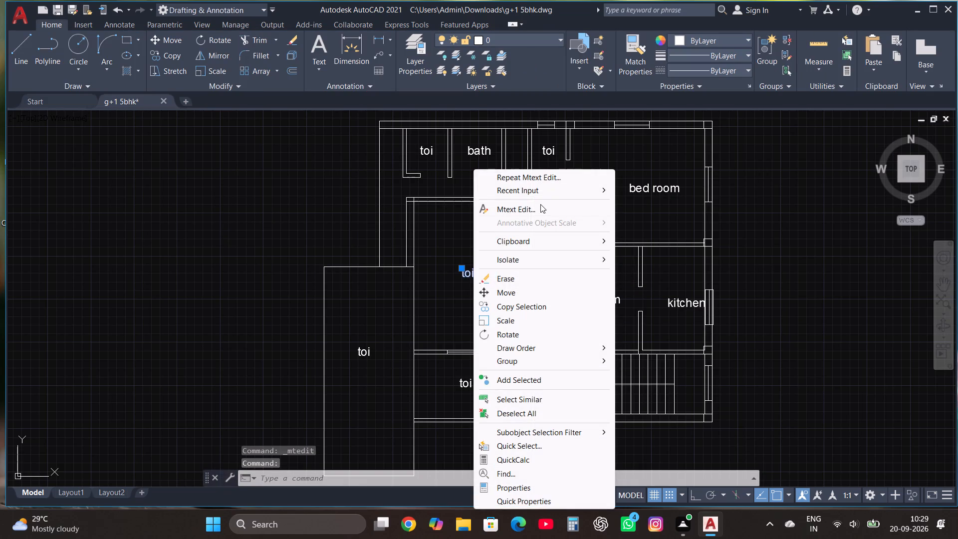
click(540, 204)
click(499, 271)
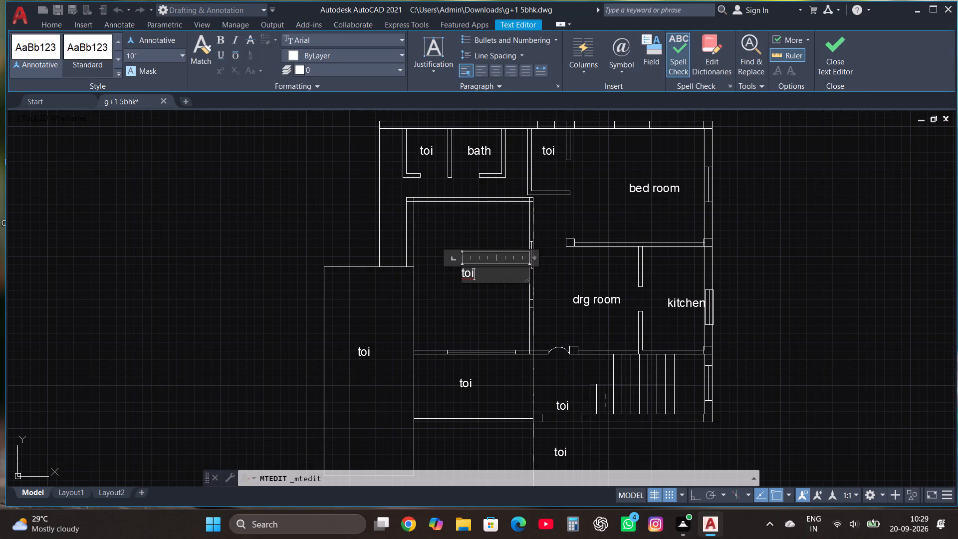
key(BackSpace)
key(BackSpace)
key(BackSpace)
key(BackSpace)
key(BackSpace)
text(bedroom)
click(836, 41)
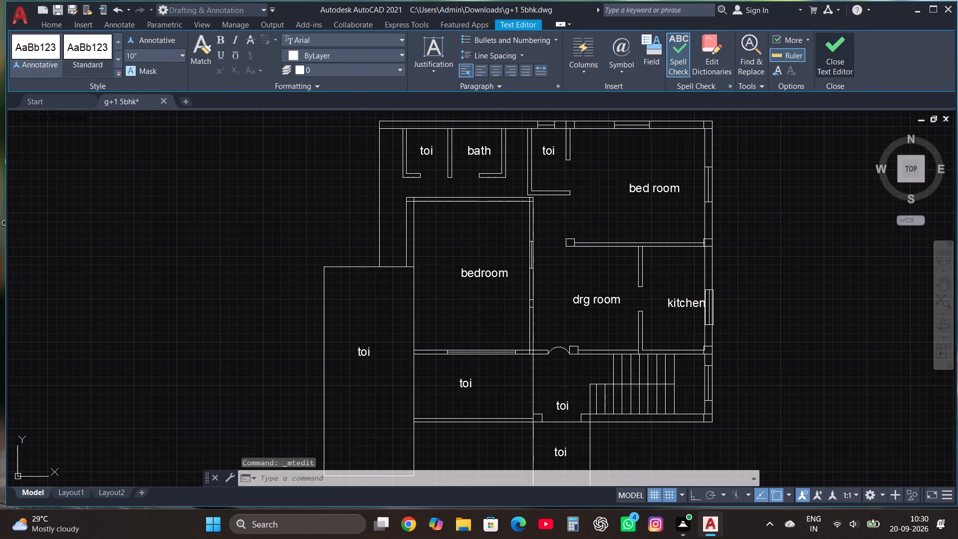
Change the "toi" label in the room directly south of the bedroom to "verandah".
scroll(454, 393, up, 2)
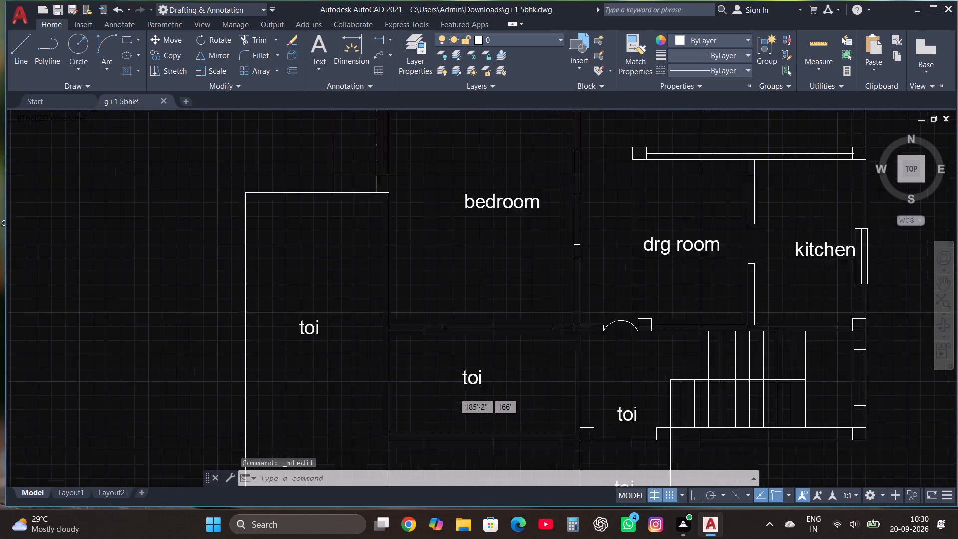
click(472, 376)
right_click(472, 376)
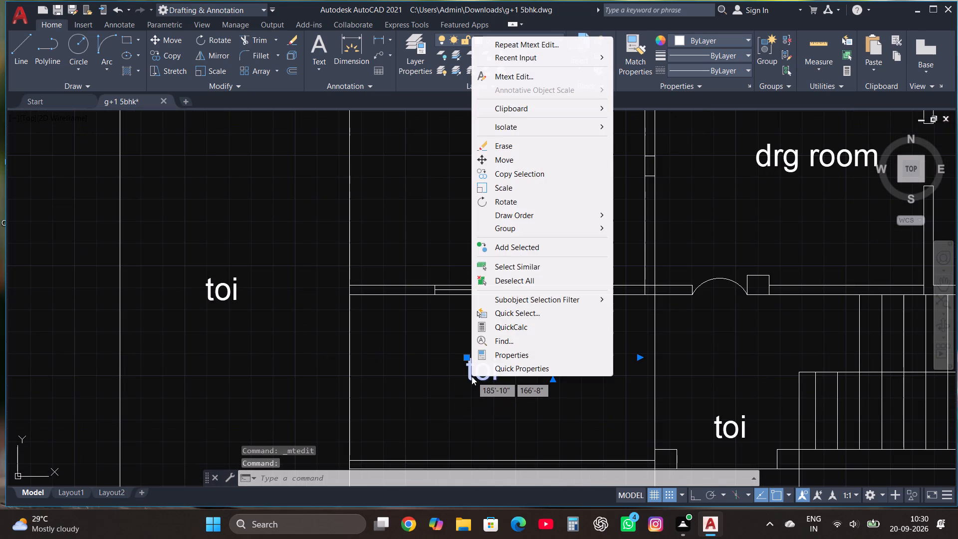
click(575, 79)
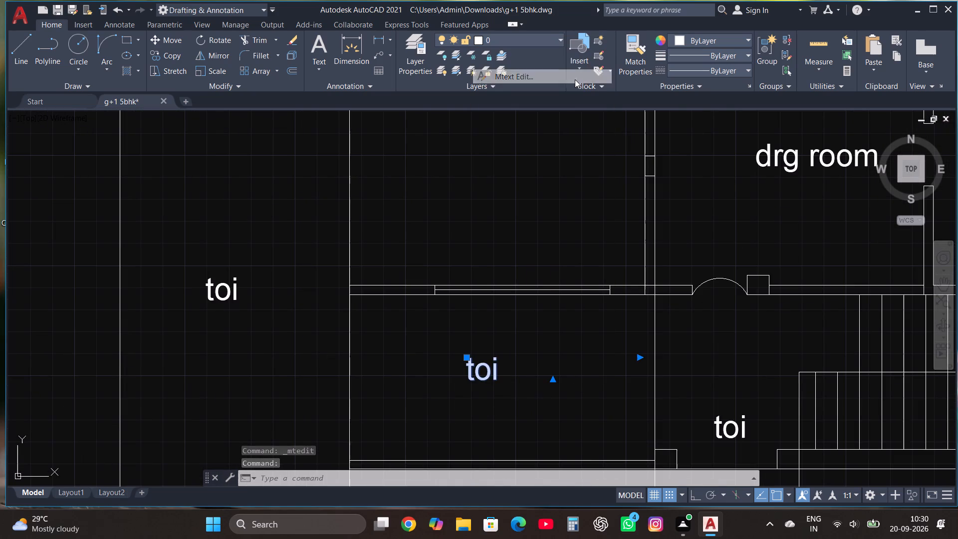
click(554, 381)
key(BackSpace)
key(BackSpace)
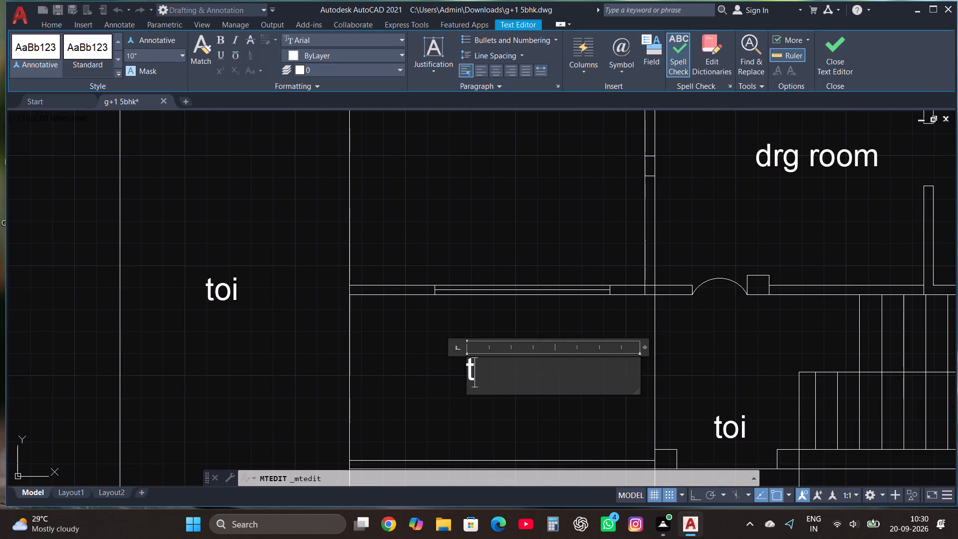
key(BackSpace)
key(BackSpace)
key(BackSpace)
text(ver)
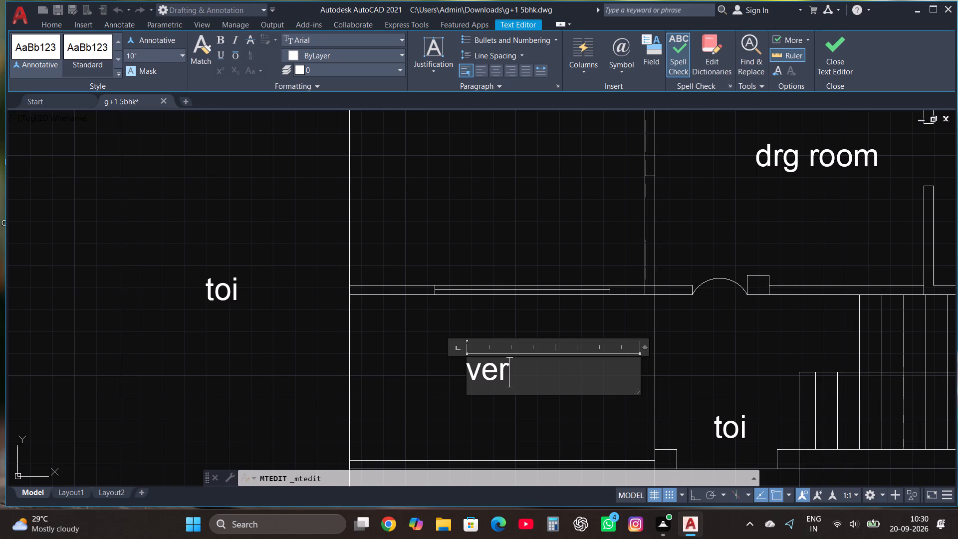
text(an)
text(dah)
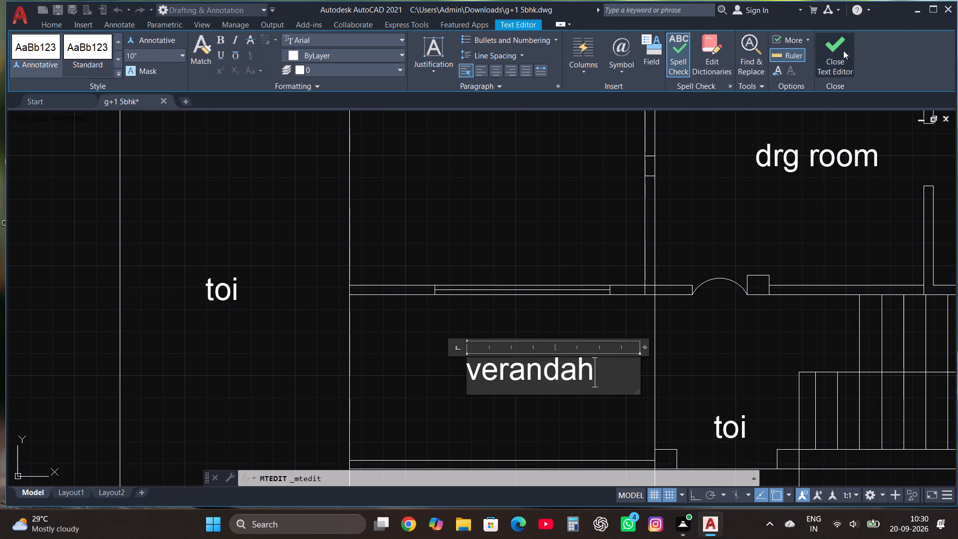
click(825, 60)
Change the "toi" label in the large outer block west of the bedroom and verandah to "existing stair".
scroll(448, 271, down, 3)
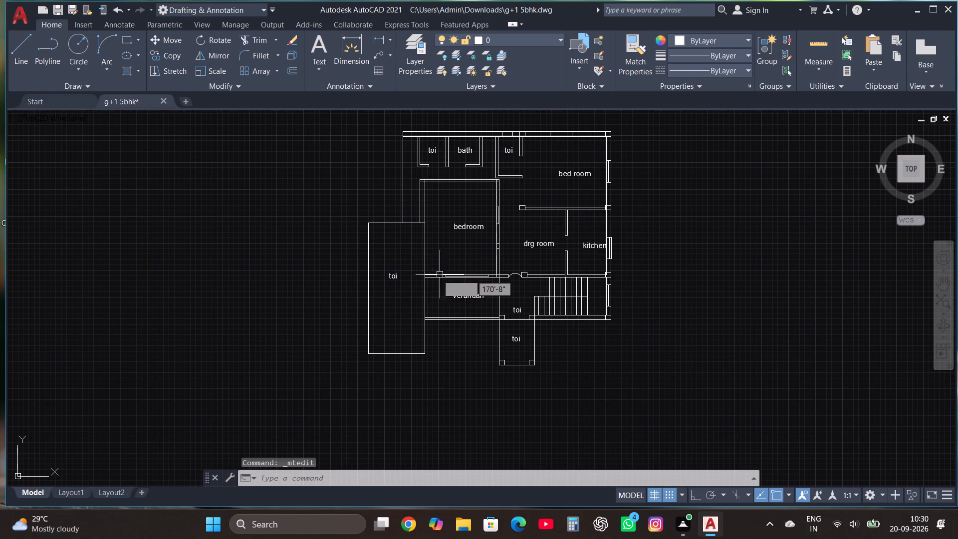
scroll(395, 280, up, 1)
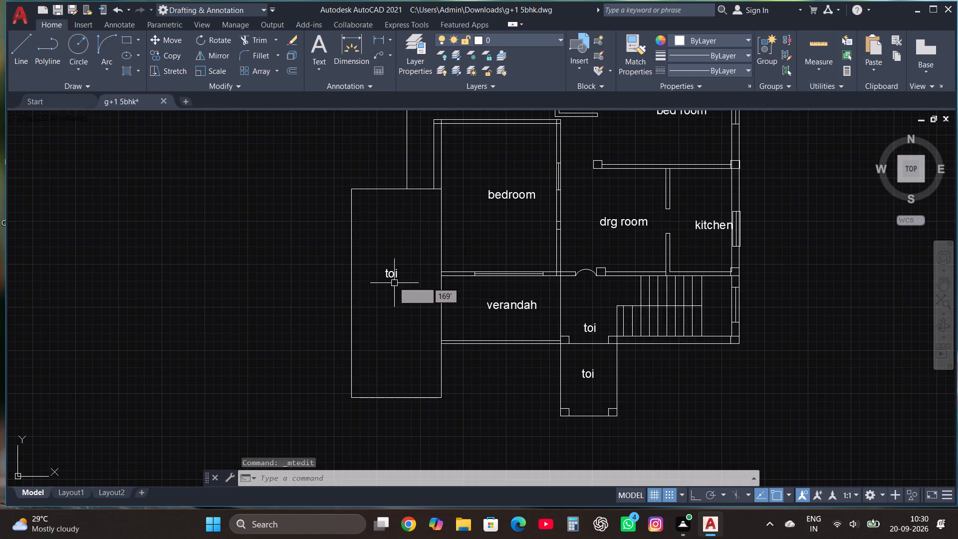
click(391, 272)
right_click(391, 272)
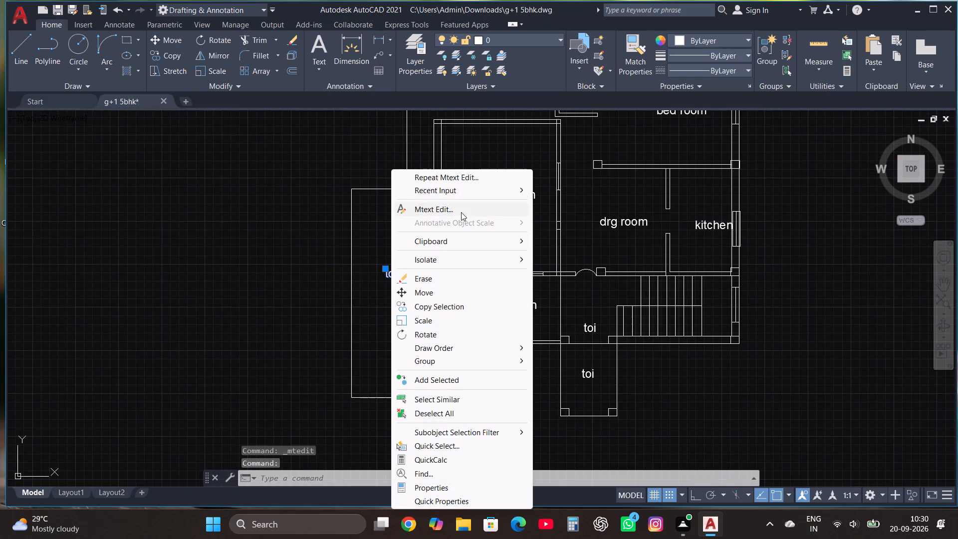
click(461, 212)
click(415, 275)
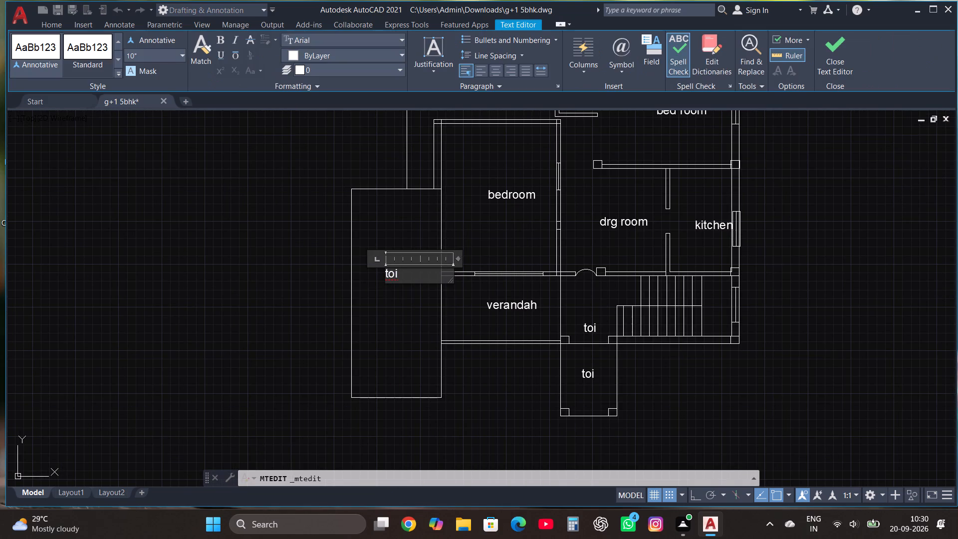
key(BackSpace)
key(BackSpace)
key(BackSpace)
key(BackSpace)
text(ex)
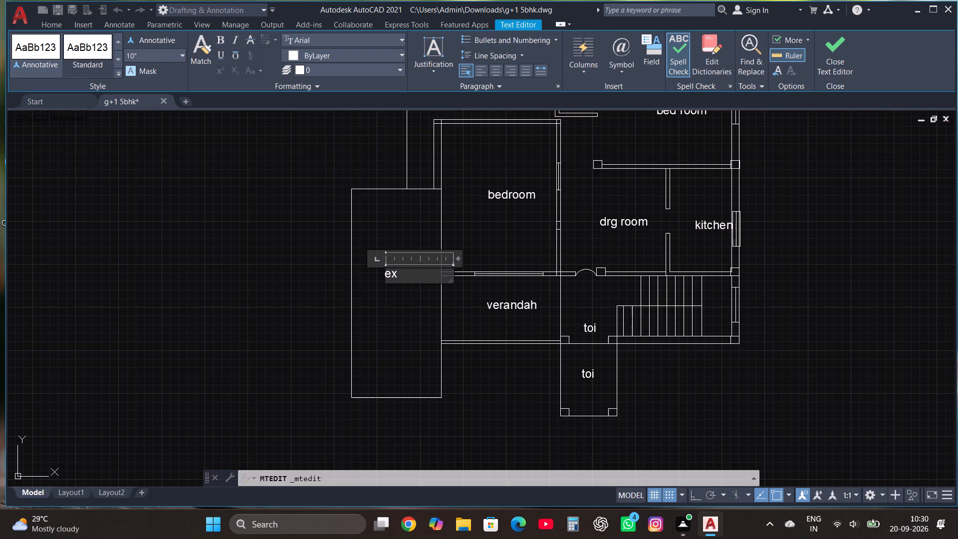
text(isting)
key(space)
text(stair)
click(840, 44)
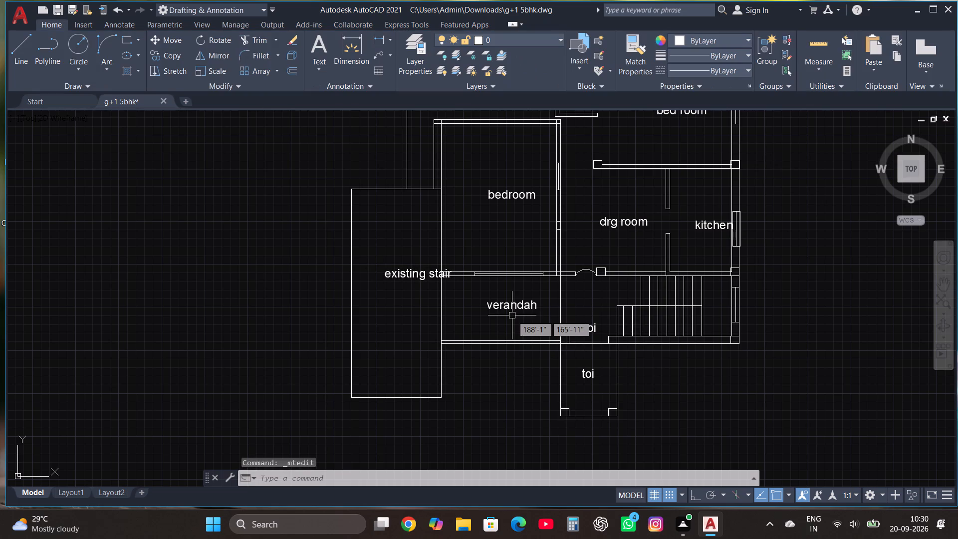
Change the "toi" label in the entrance area between the verandah and the staircase to "gate".
click(594, 327)
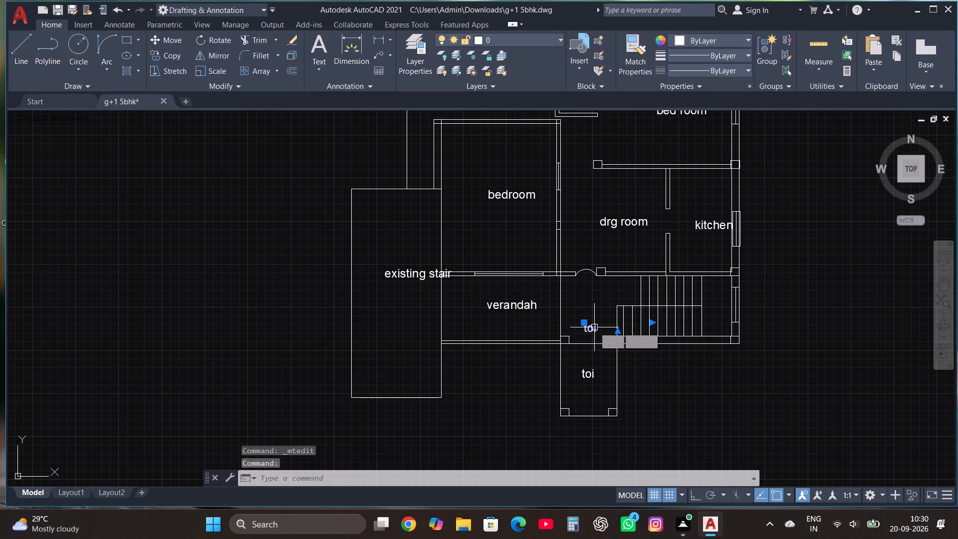
right_click(594, 327)
click(641, 210)
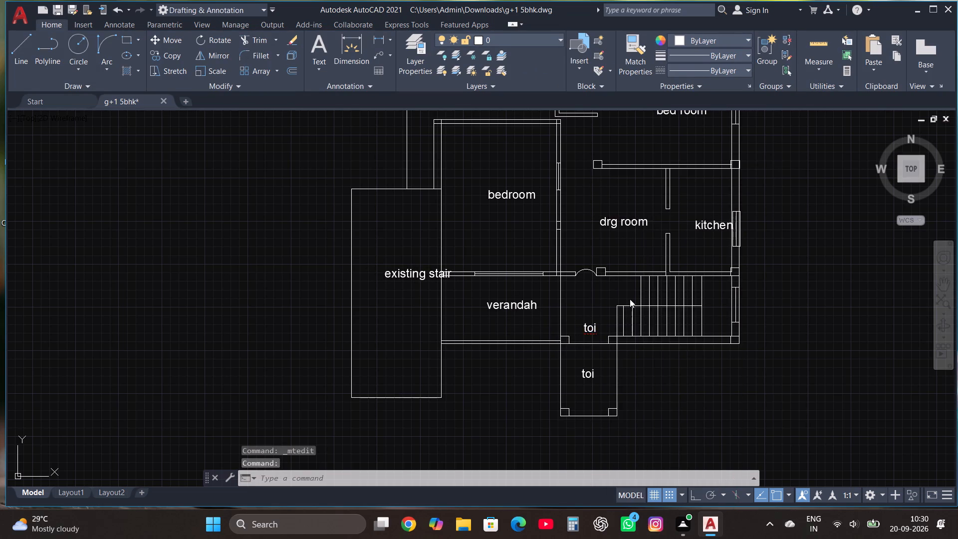
click(605, 338)
click(607, 323)
key(BackSpace)
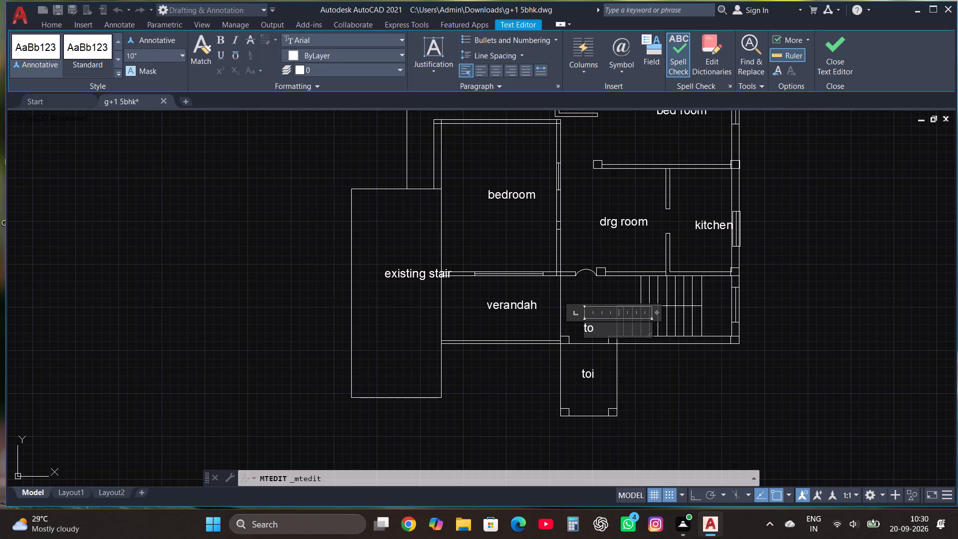
key(BackSpace)
key(BackSpace)
key(BackSpace)
text(gate)
click(830, 52)
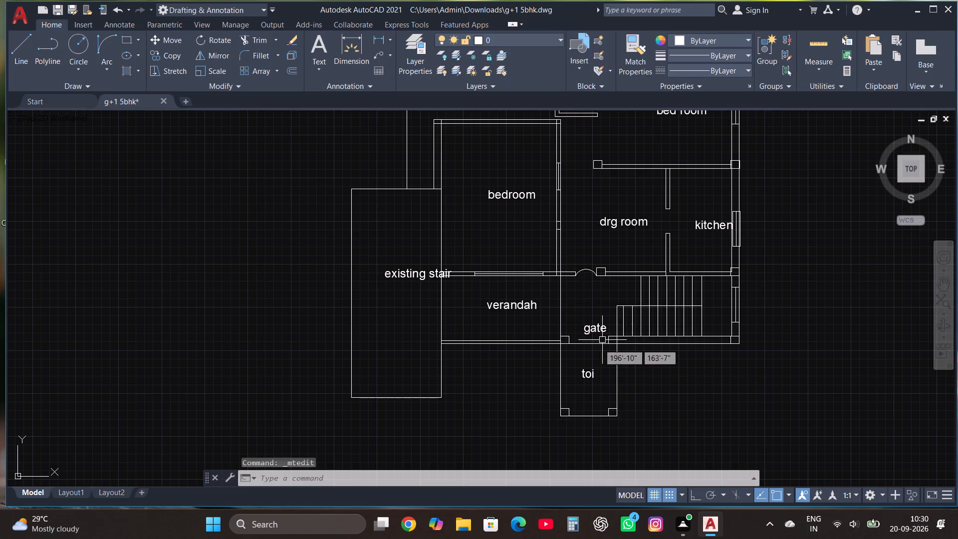
Change the "toi" label in the small projecting space south of the gate to "porch".
click(589, 378)
right_click(589, 378)
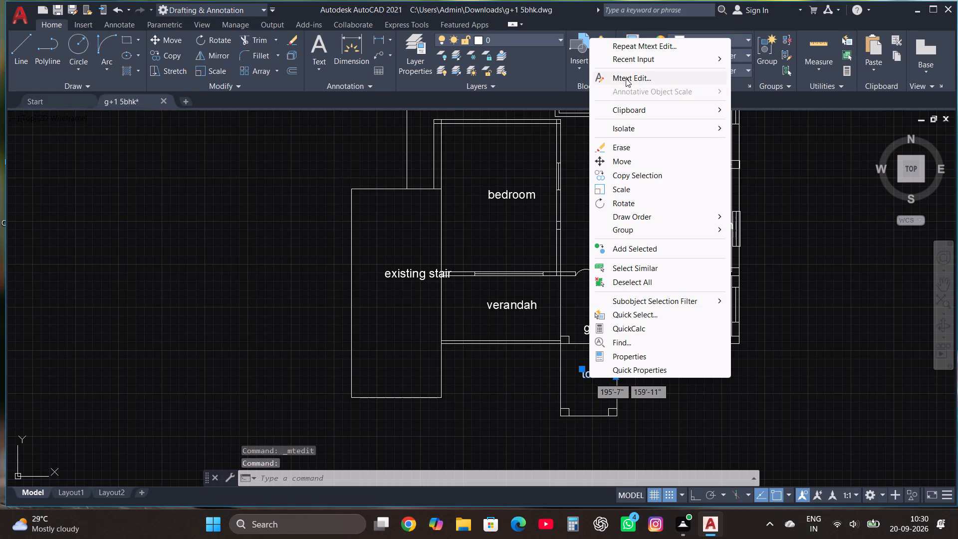
click(626, 78)
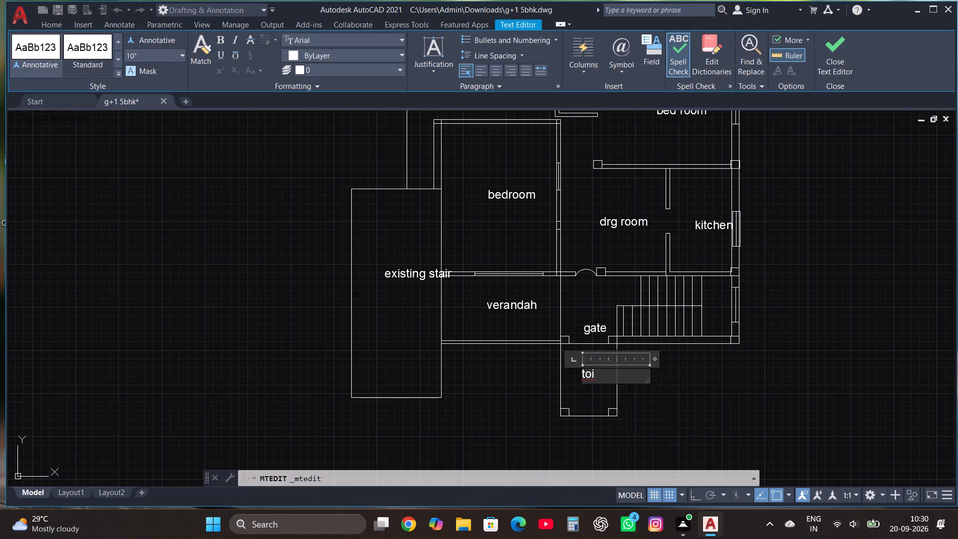
click(608, 372)
key(BackSpace)
key(BackSpace)
key(BackSpace)
text(porch)
click(843, 45)
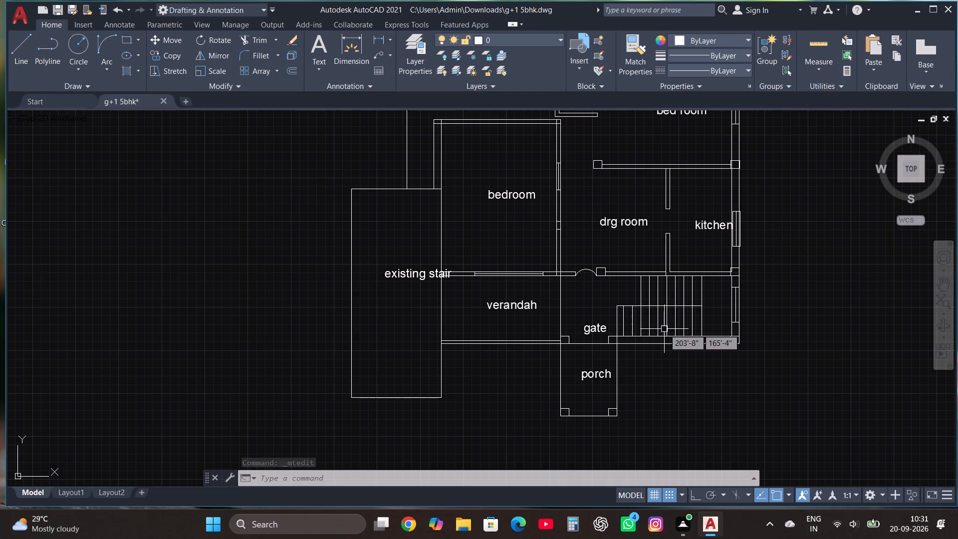
Move the "kitchen" label slightly west so it sits clear of the east wall and window.
scroll(716, 234, up, 1)
click(710, 222)
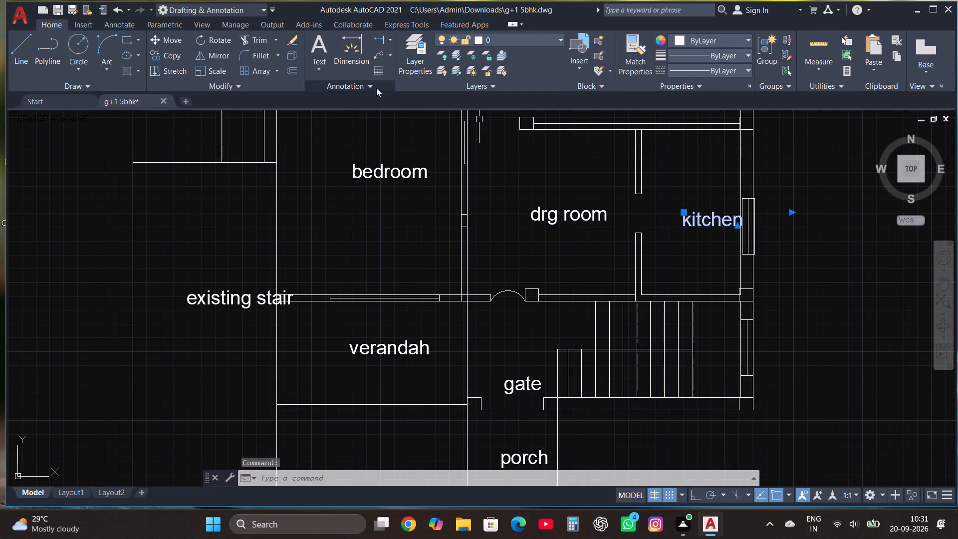
click(165, 39)
click(710, 220)
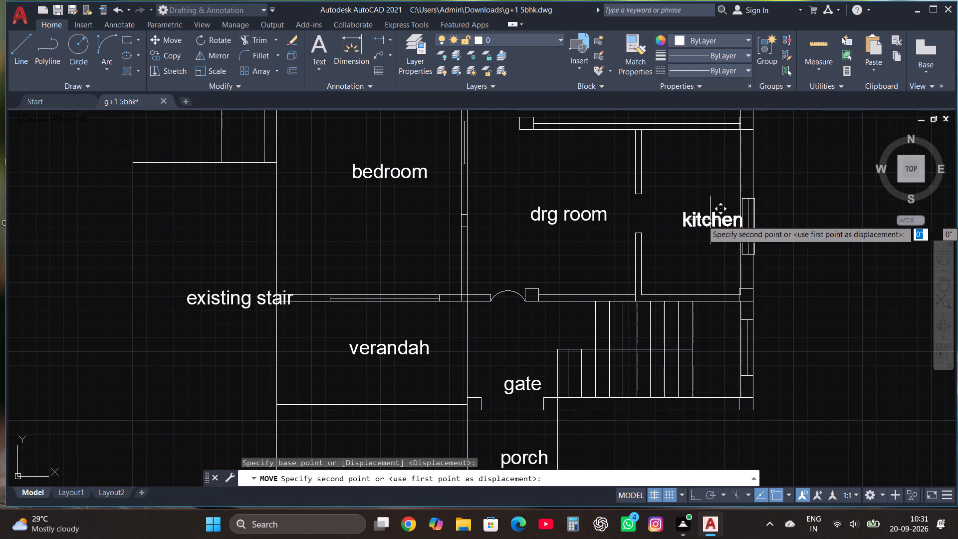
click(688, 217)
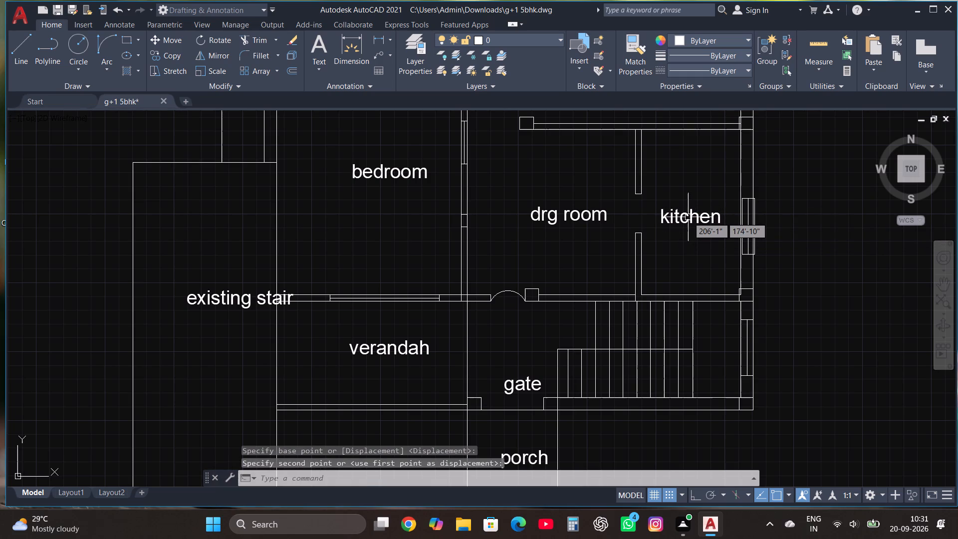
key(Escape)
Copy the "drg room" label to the empty area outside the building, east of the kitchen.
click(568, 218)
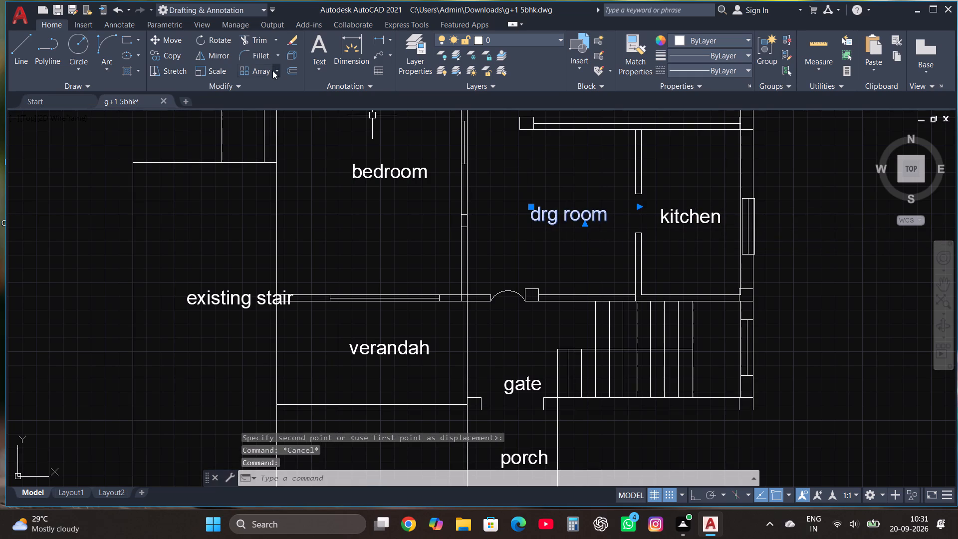
click(160, 60)
click(565, 204)
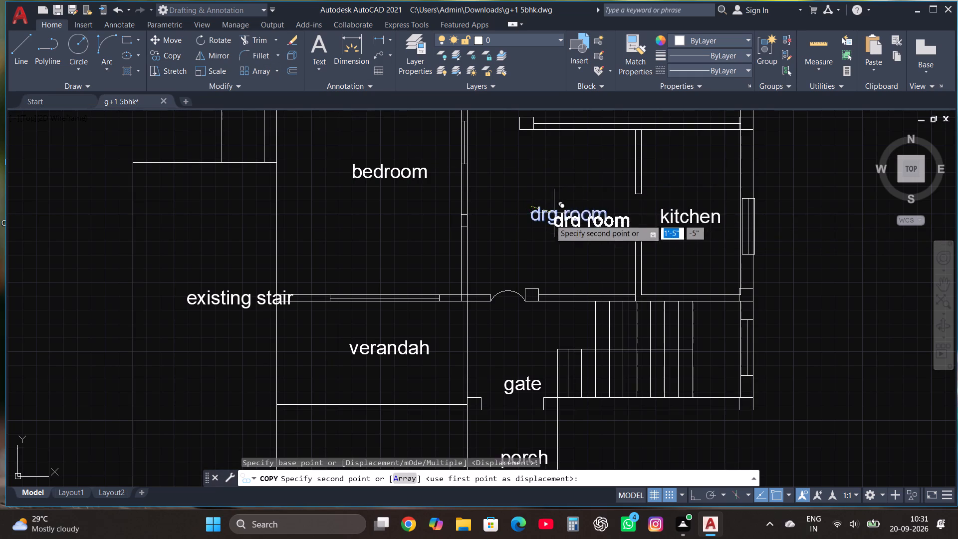
scroll(549, 223, down, 2)
click(674, 214)
Change the copied "drg room" label outside the building, east of the kitchen, to "W".
scroll(695, 217, up, 2)
click(695, 217)
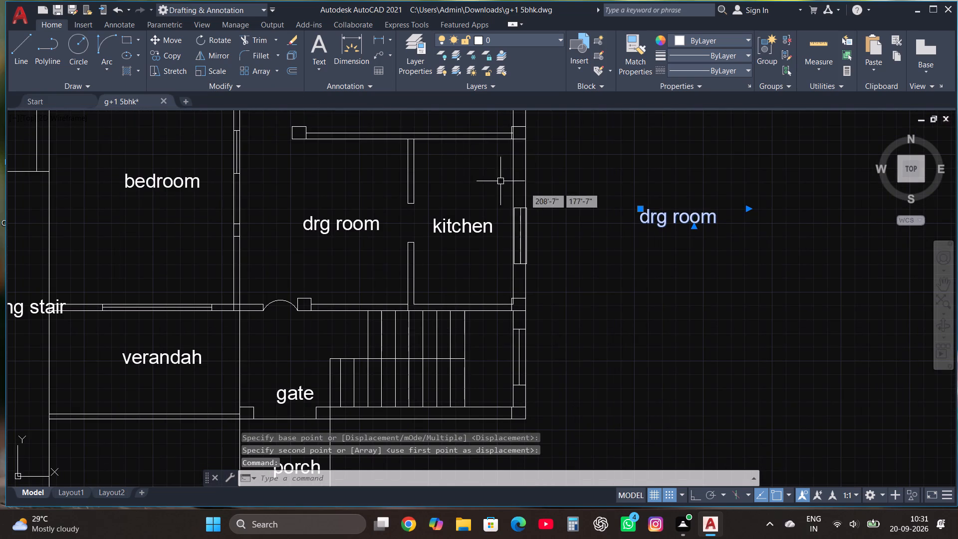
right_click(657, 219)
click(696, 214)
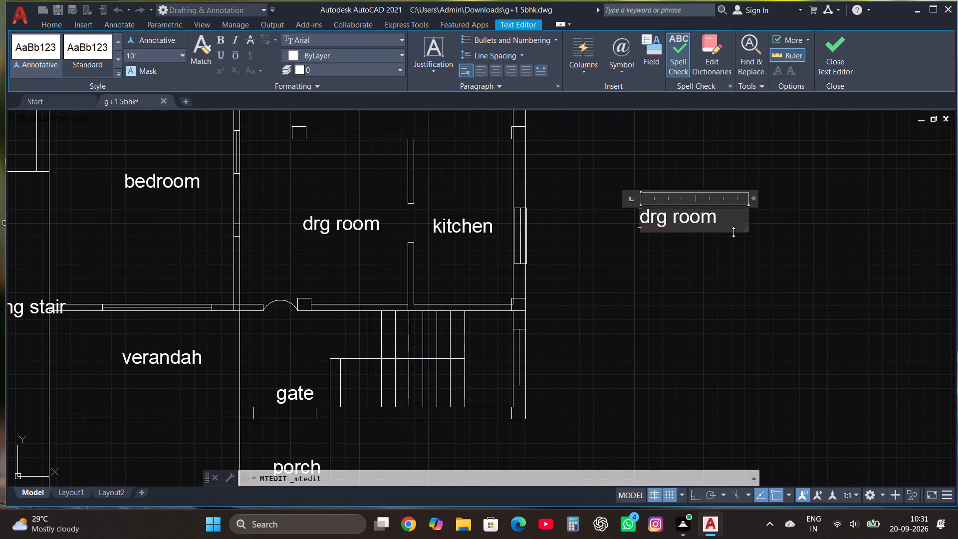
click(735, 228)
key(BackSpace)
key(BackSpace)
key(BackSpace)
key(BackSpace)
key(BackSpace)
key(BackSpace)
key(BackSpace)
key(BackSpace)
key(BackSpace)
key(BackSpace)
key(BackSpace)
key(BackSpace)
key(BackSpace)
key(BackSpace)
key(BackSpace)
key(BackSpace)
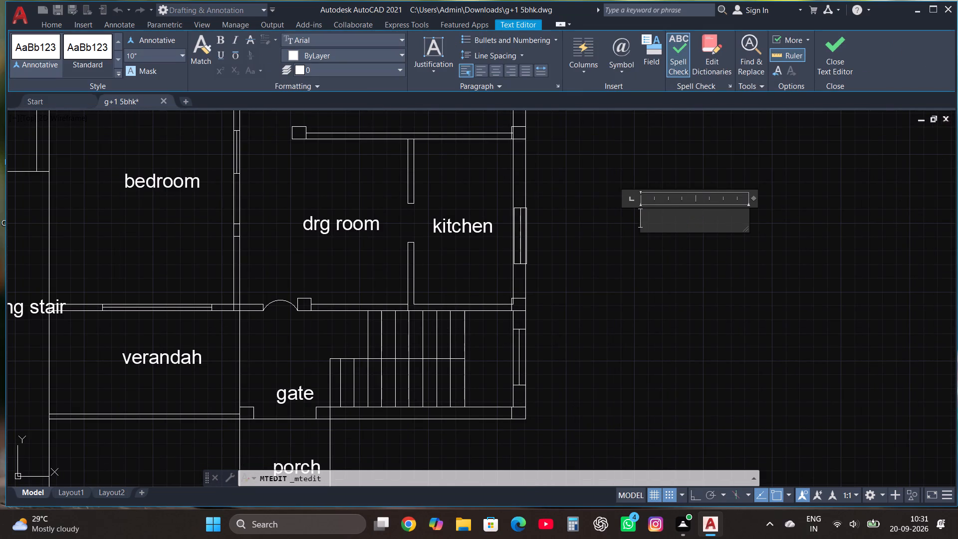
key(w)
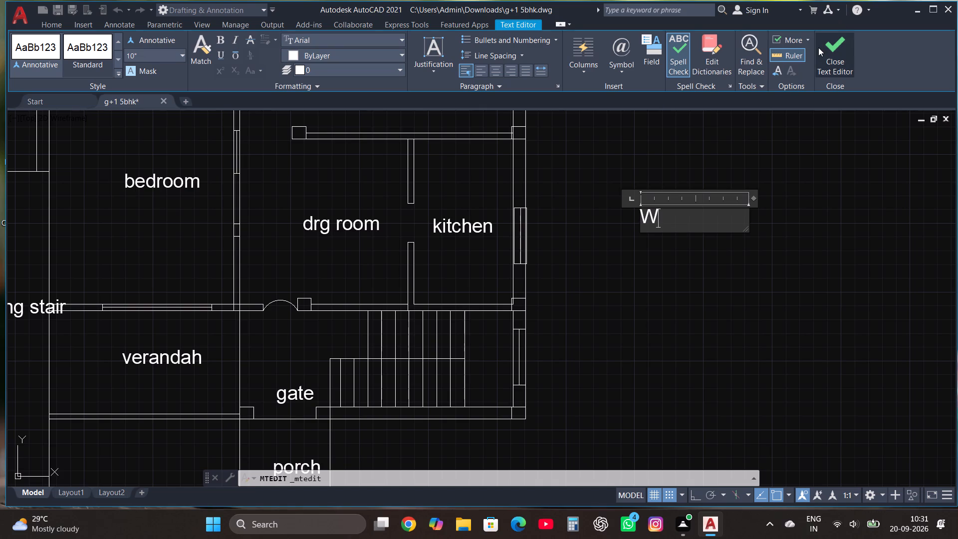
click(825, 50)
Copy the "W" tag outside the building to the empty area just south of it.
click(648, 217)
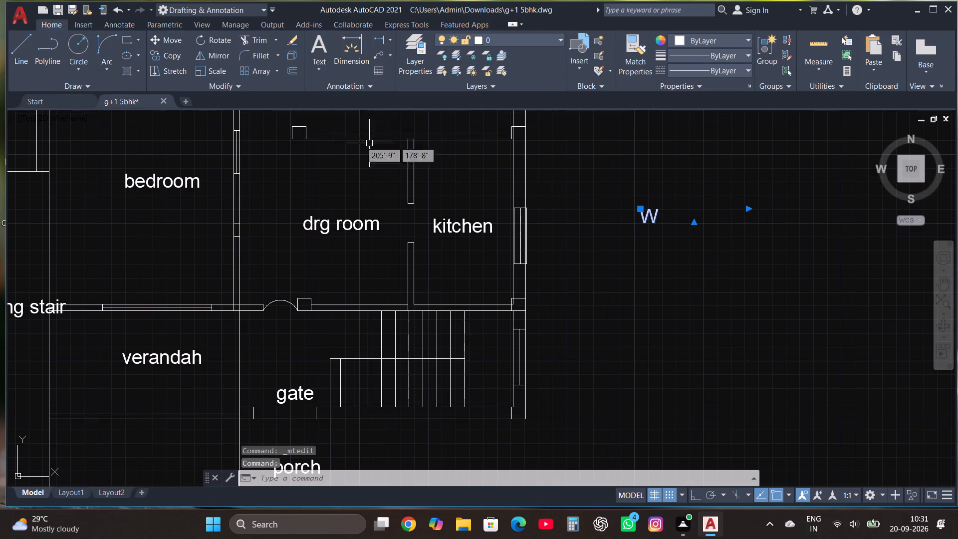
click(165, 50)
click(623, 207)
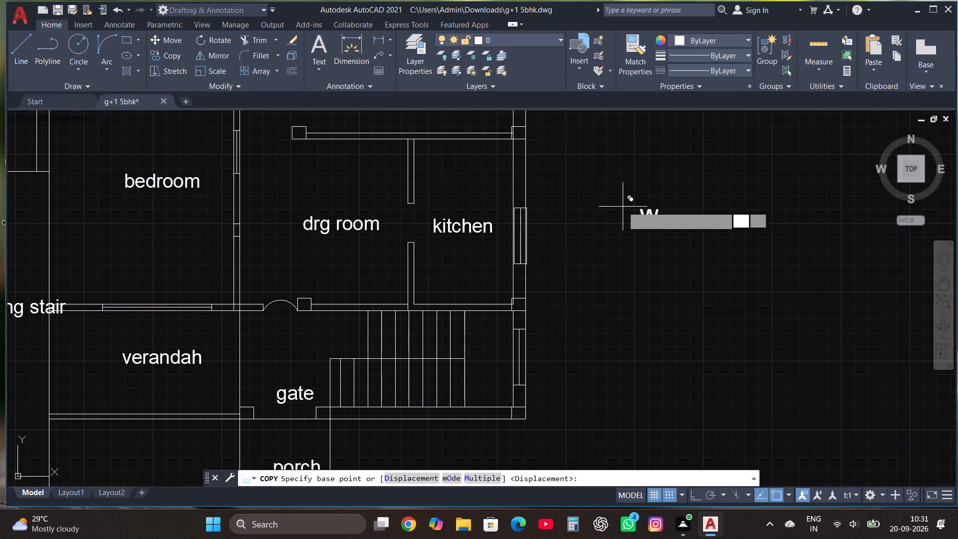
click(638, 283)
Change the lower of the two "W" tags outside the building to "D".
click(650, 288)
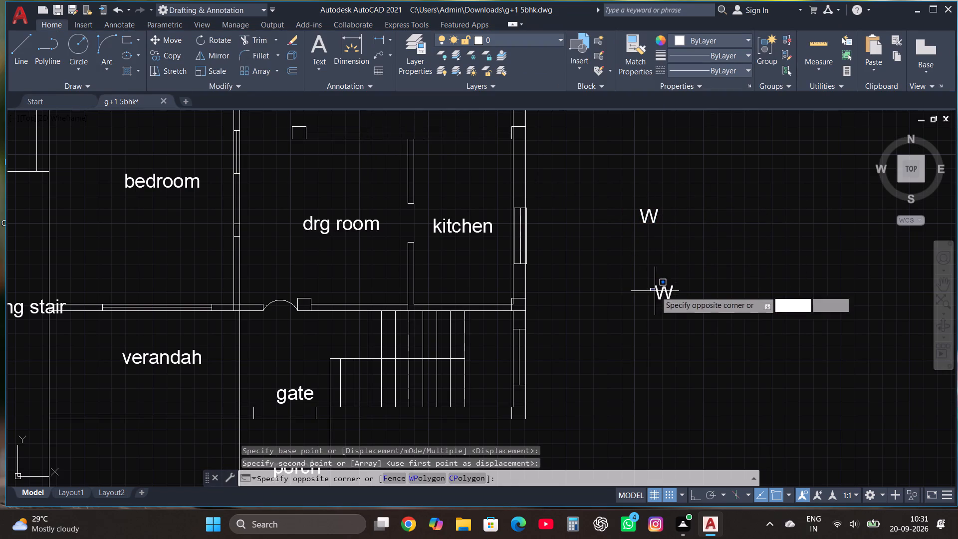
double_click(666, 295)
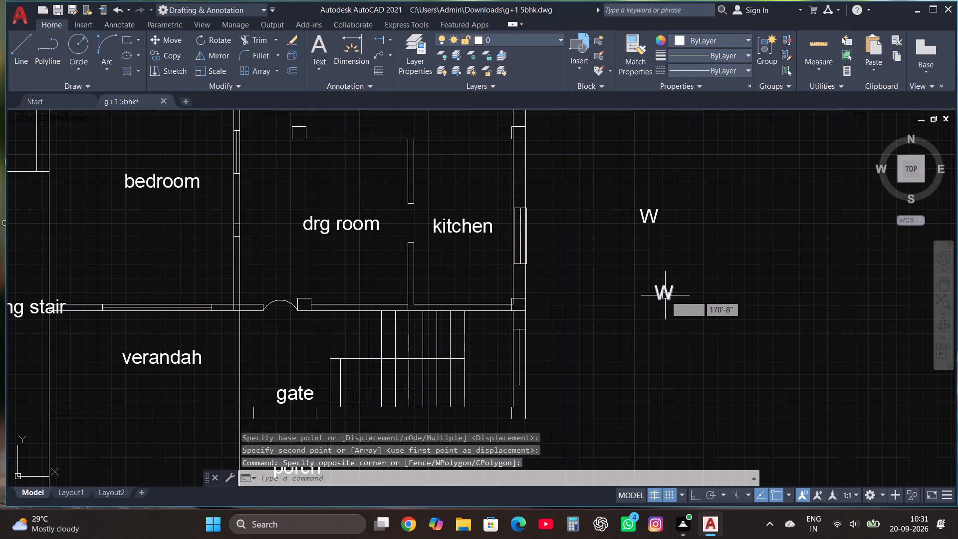
click(665, 296)
right_click(665, 296)
right_click(665, 296)
click(708, 208)
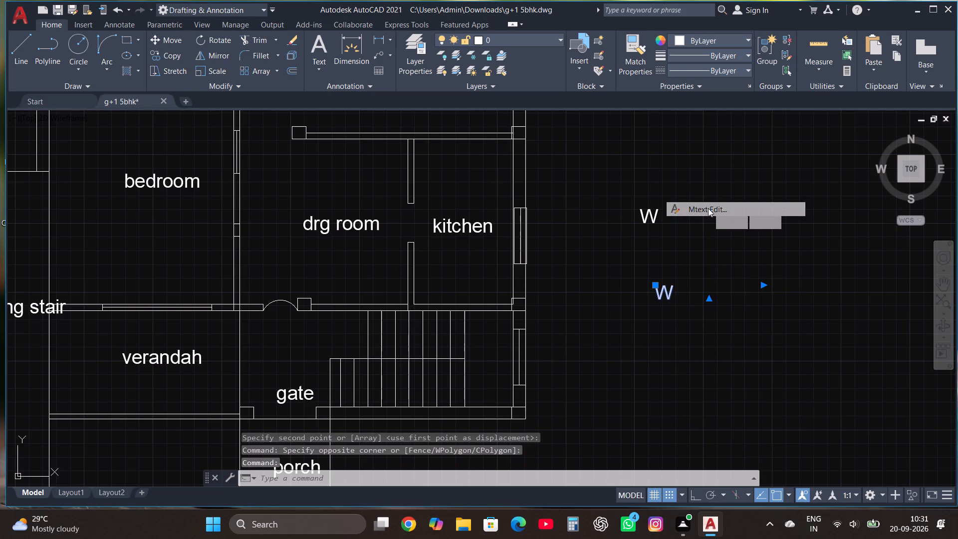
click(690, 301)
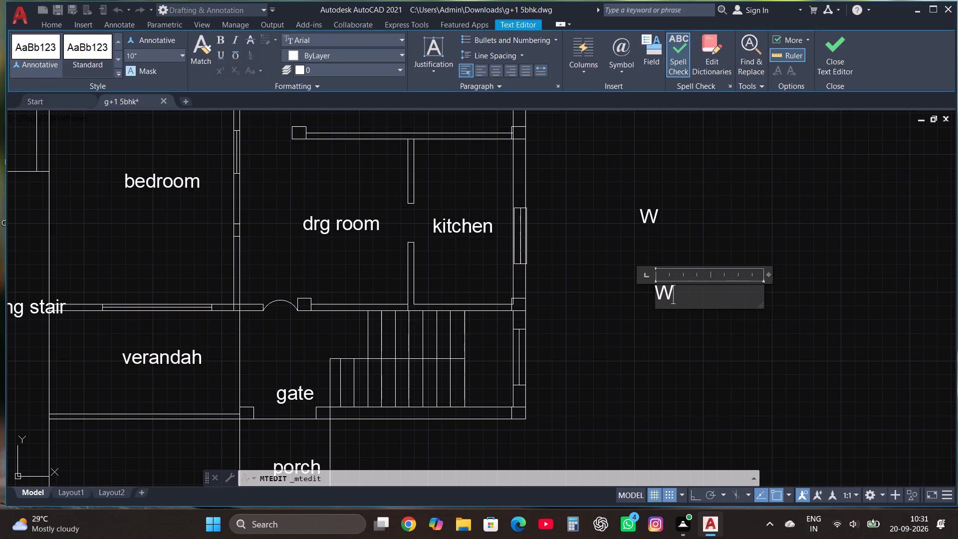
key(BackSpace)
key(d)
click(830, 51)
Make multiple copies of the spare "W" tag beside the east-wall windows of the staircase, kitchen and bed room.
click(651, 209)
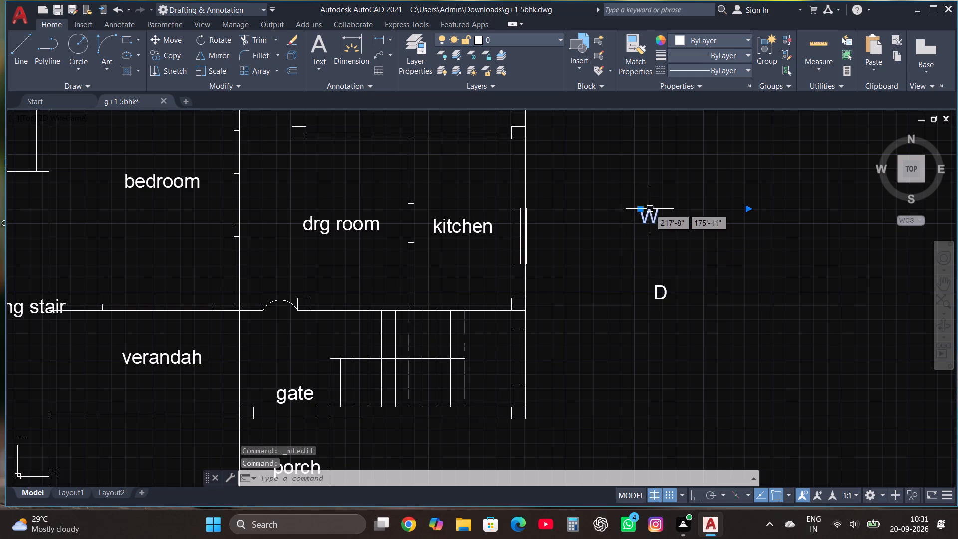
click(170, 56)
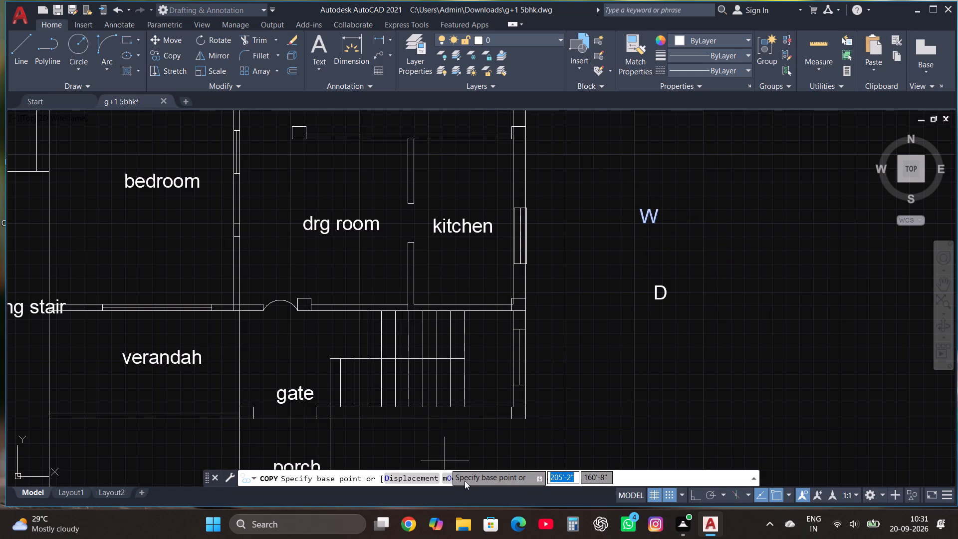
click(482, 482)
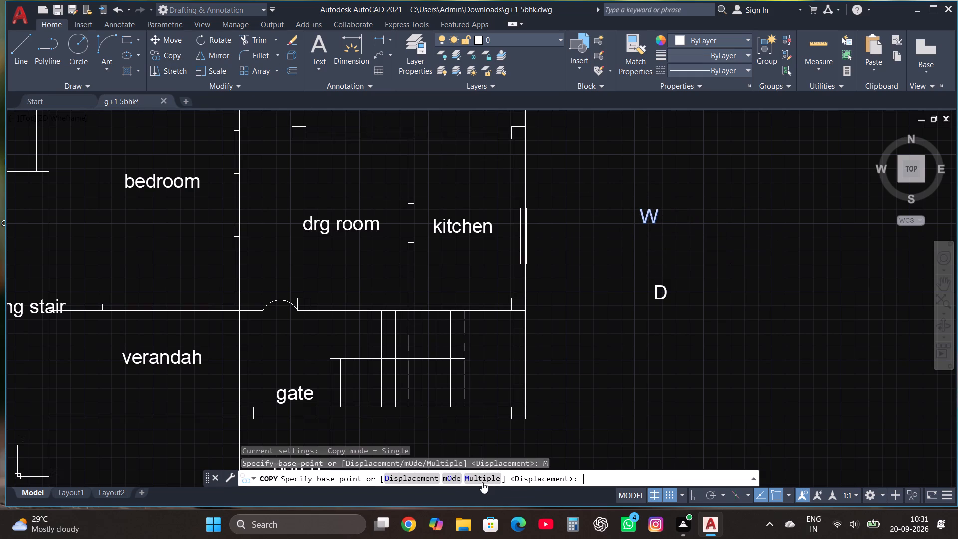
click(654, 213)
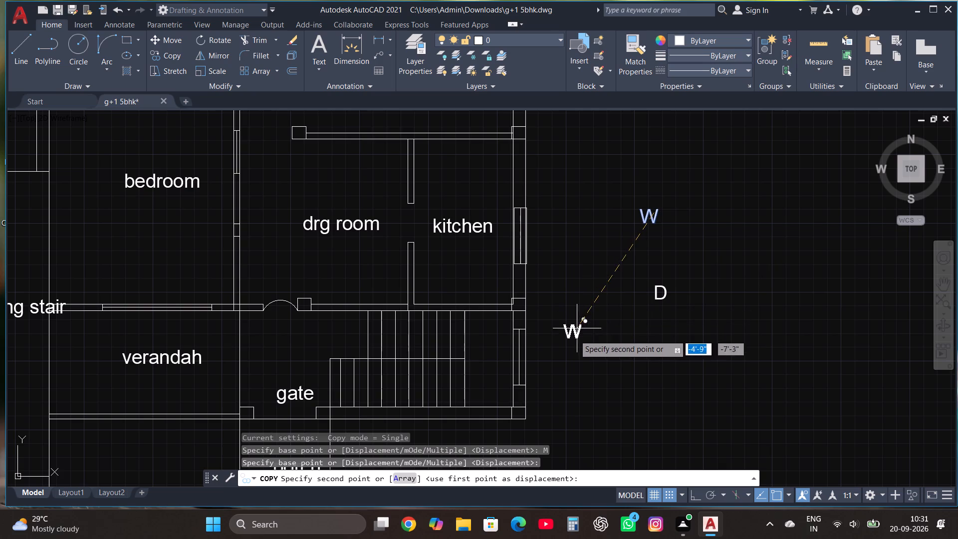
click(543, 363)
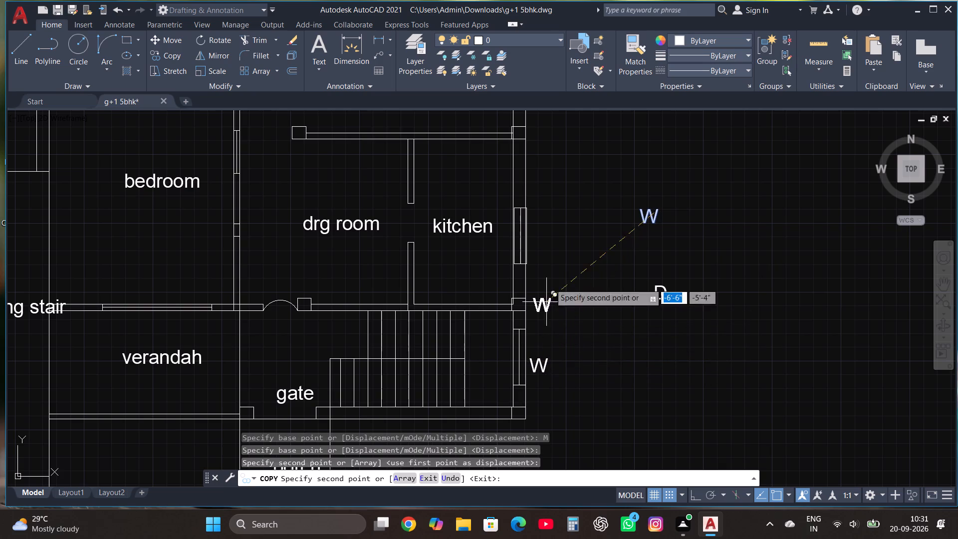
click(544, 237)
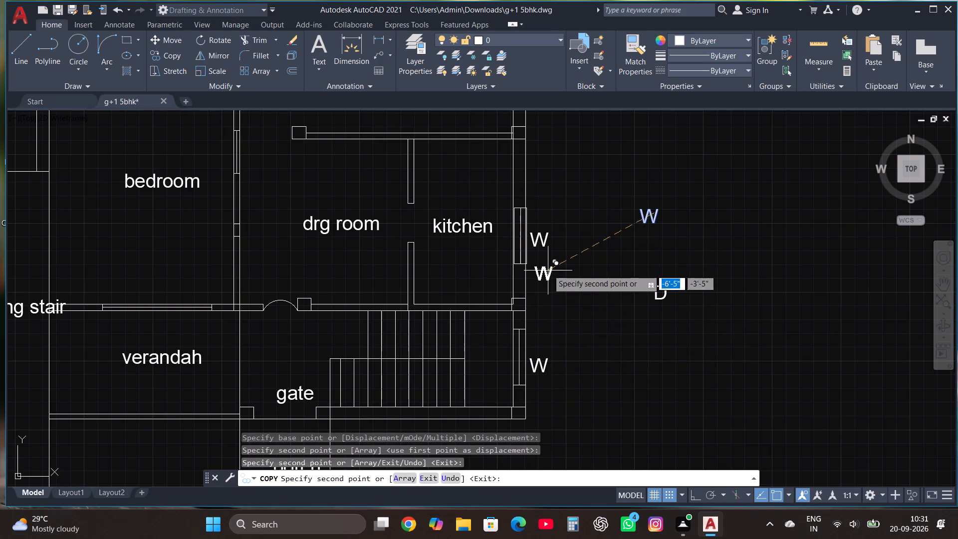
scroll(548, 280, down, 2)
scroll(539, 198, up, 3)
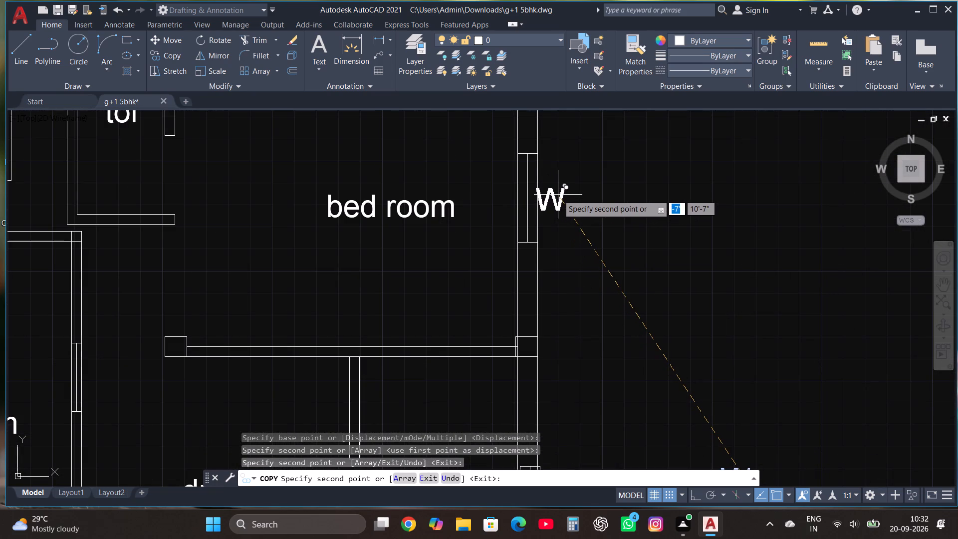
click(566, 196)
Place more "W" copies outside the north-wall windows of the bed room and adjoining toi, and outside the staircase's south wall.
scroll(553, 307, down, 3)
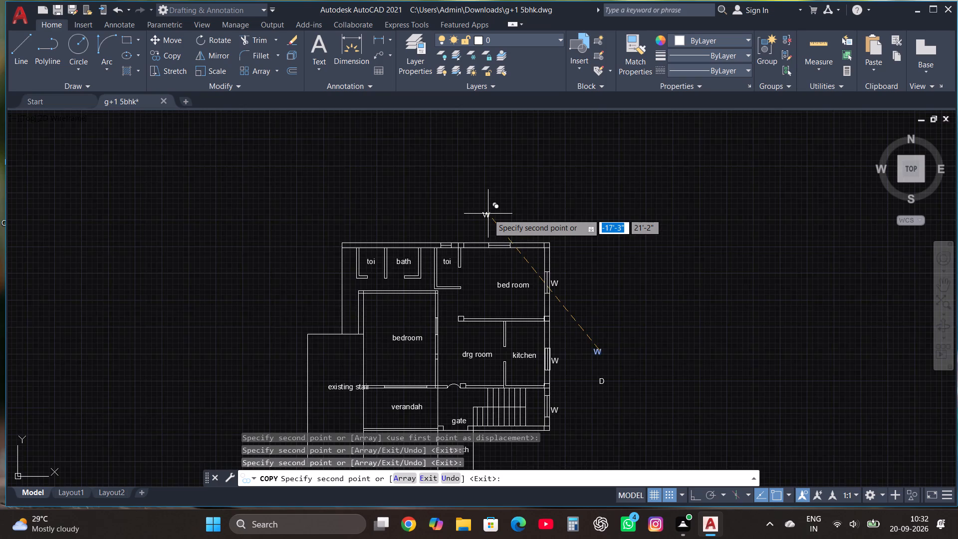
scroll(488, 214, up, 2)
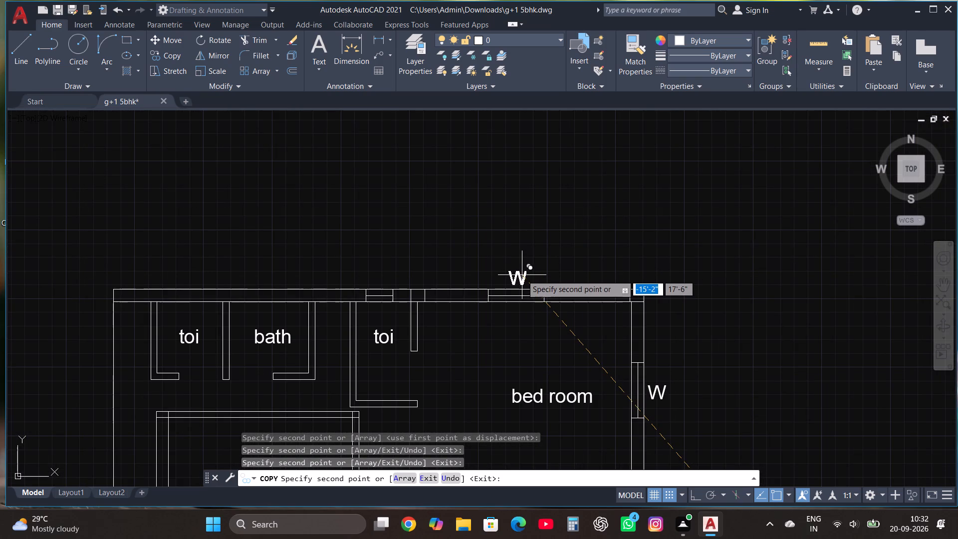
click(522, 275)
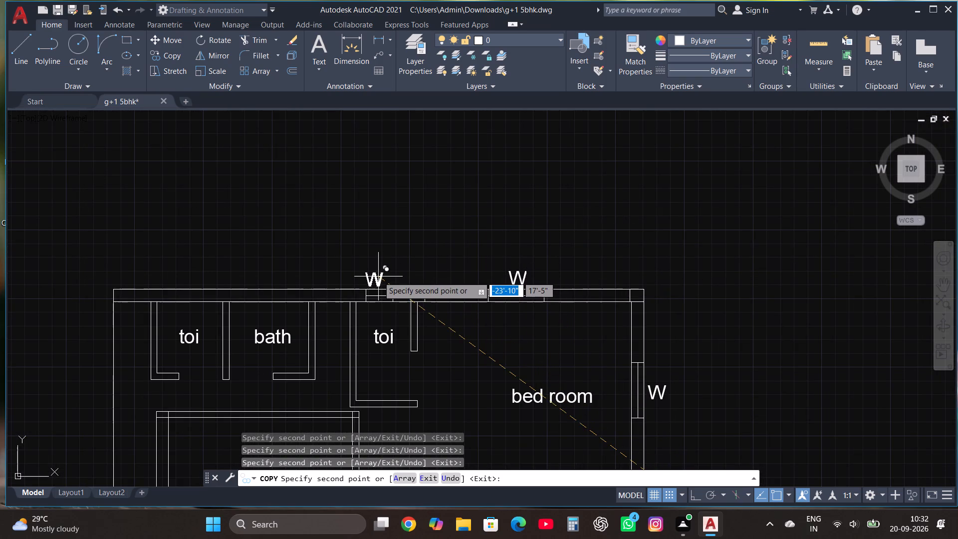
click(388, 275)
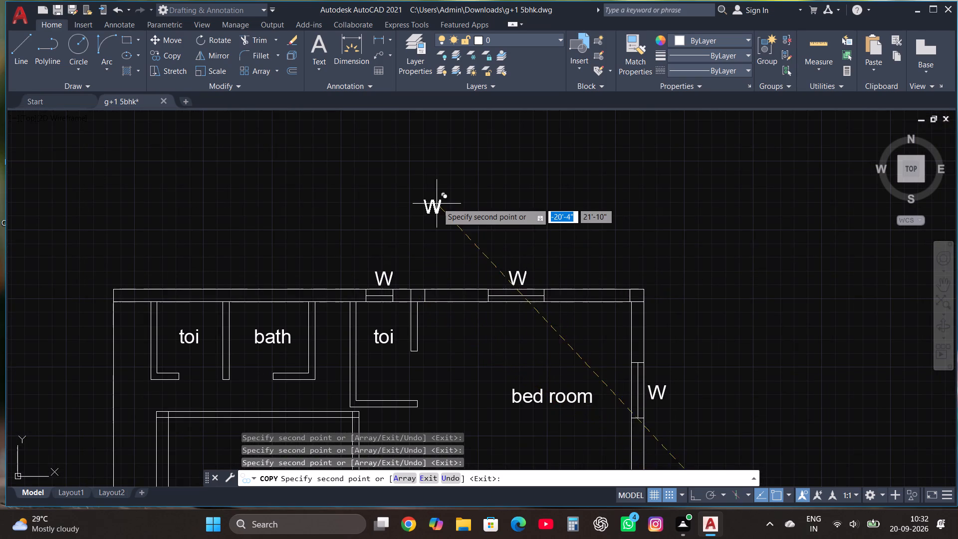
scroll(437, 203, down, 2)
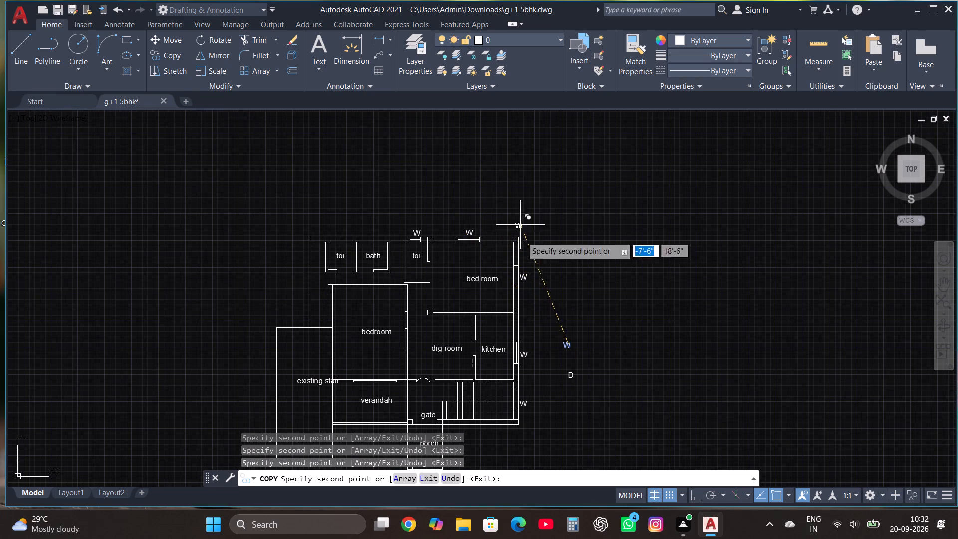
scroll(494, 440, up, 2)
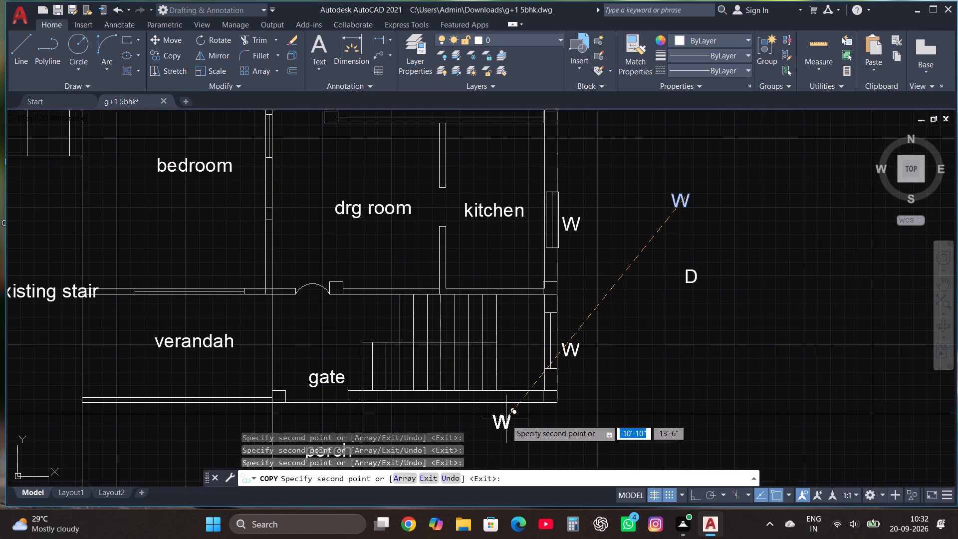
click(502, 413)
key(Escape)
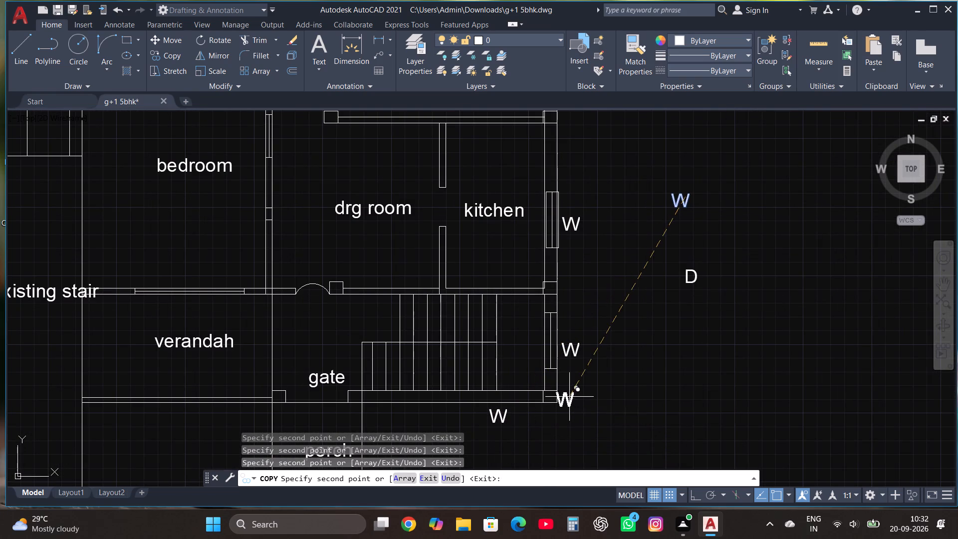
Draw a 4' by 9" window rectangle with a lengthwise centre line in the staircase's south wall, starting at the southeast corner column.
click(122, 43)
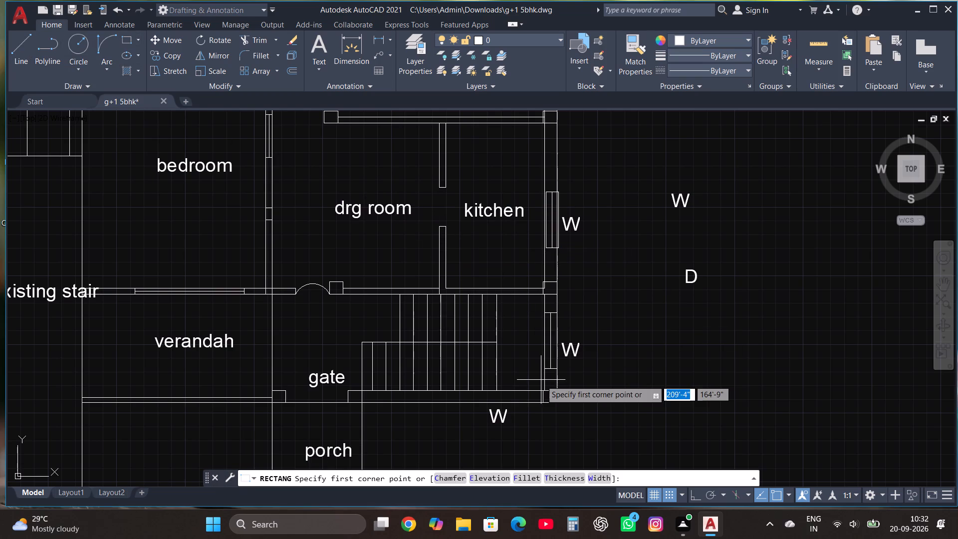
click(542, 390)
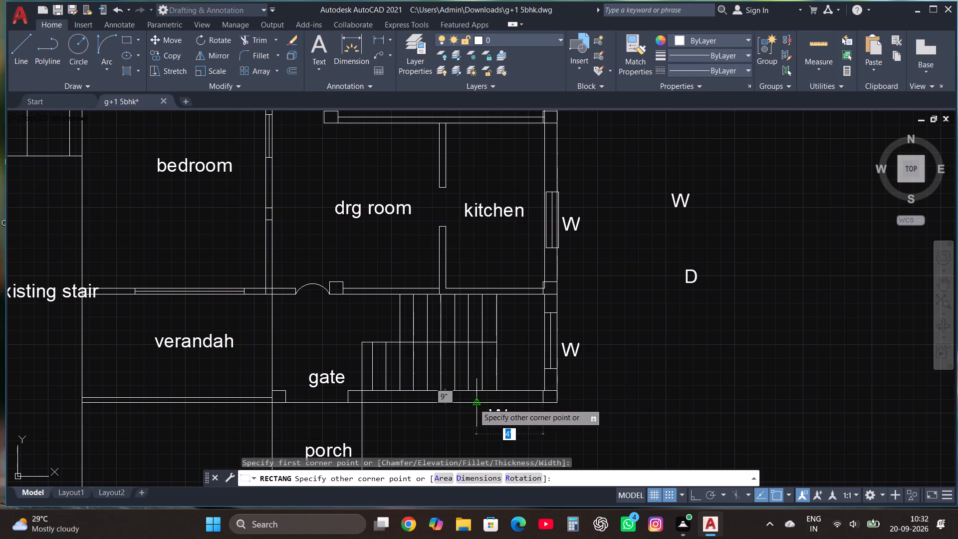
click(474, 403)
click(19, 40)
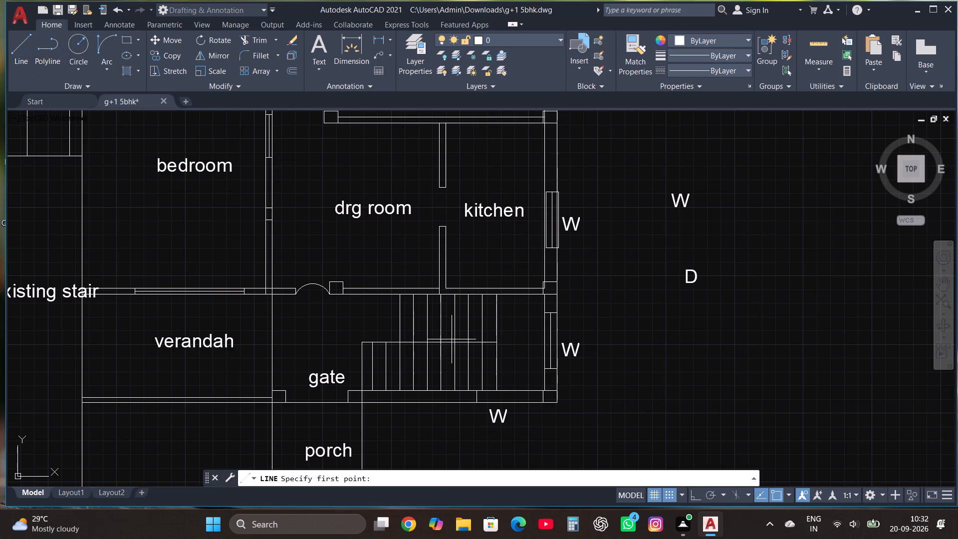
click(479, 397)
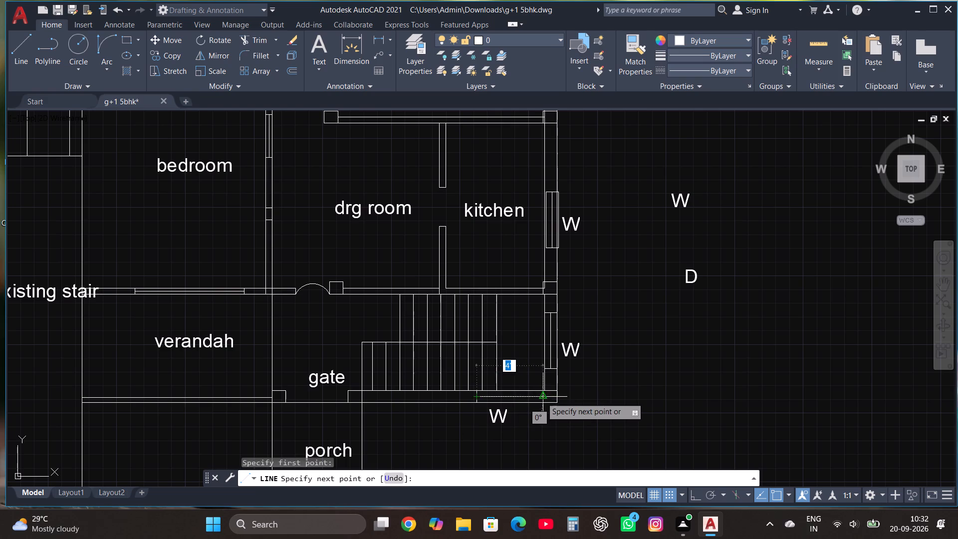
click(541, 397)
key(Escape)
Change the "W" tag outside the small north-wall window of the toi beside the bed room to "V".
scroll(546, 411, down, 3)
scroll(474, 299, up, 3)
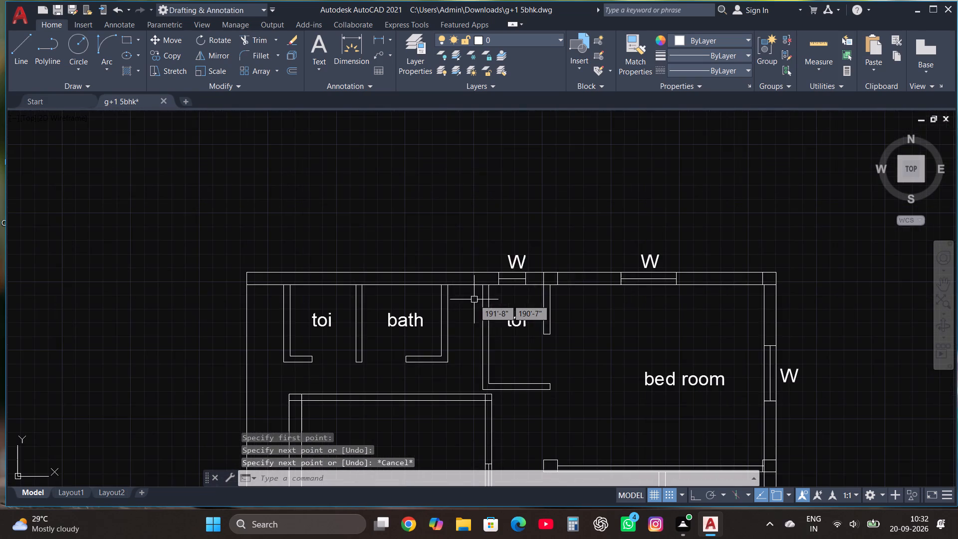
click(508, 261)
right_click(508, 261)
right_click(508, 261)
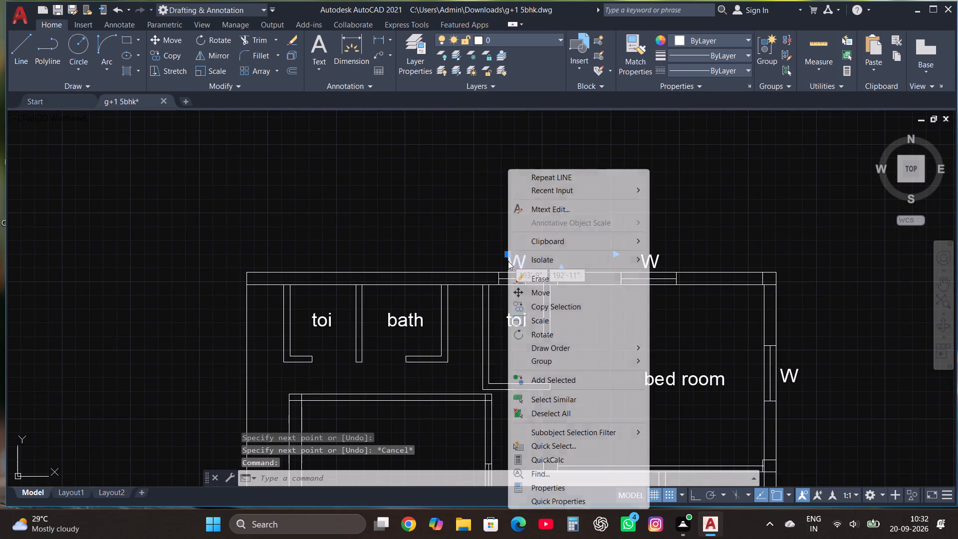
click(569, 205)
click(542, 264)
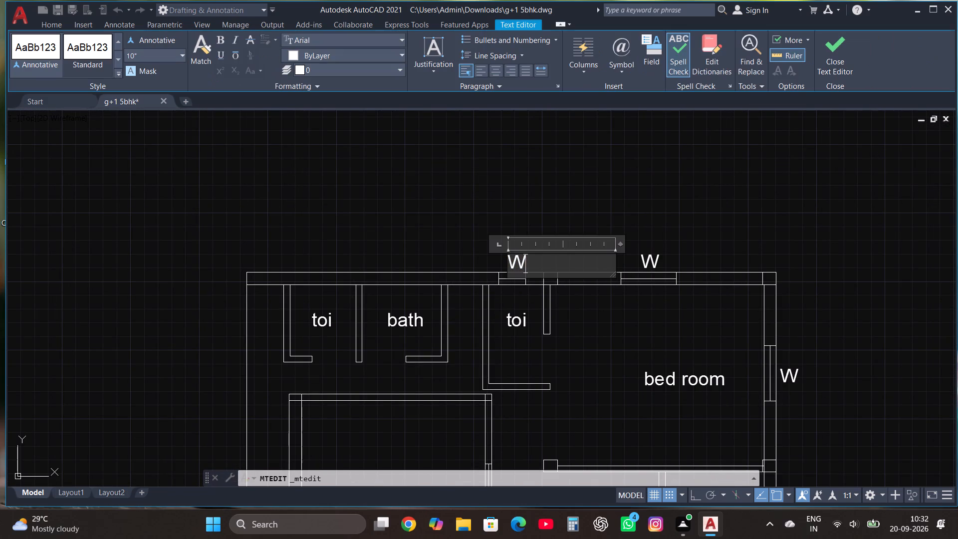
key(BackSpace)
key(v)
click(830, 56)
Make multiple copies of the spare "D" tag at the drg room entrance door and the openings of both toi, the bath, kitchen and bed room.
scroll(573, 166, down, 2)
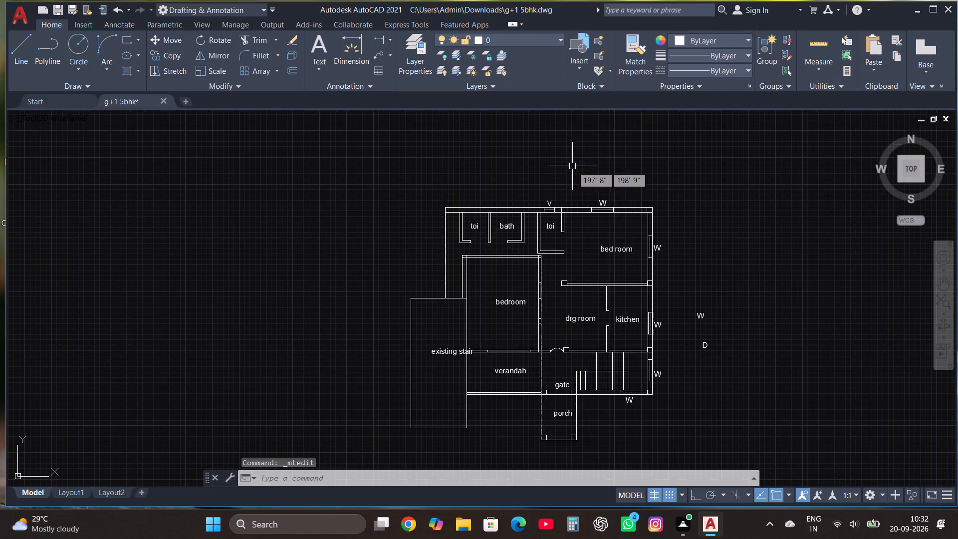
scroll(716, 344, up, 1)
click(699, 348)
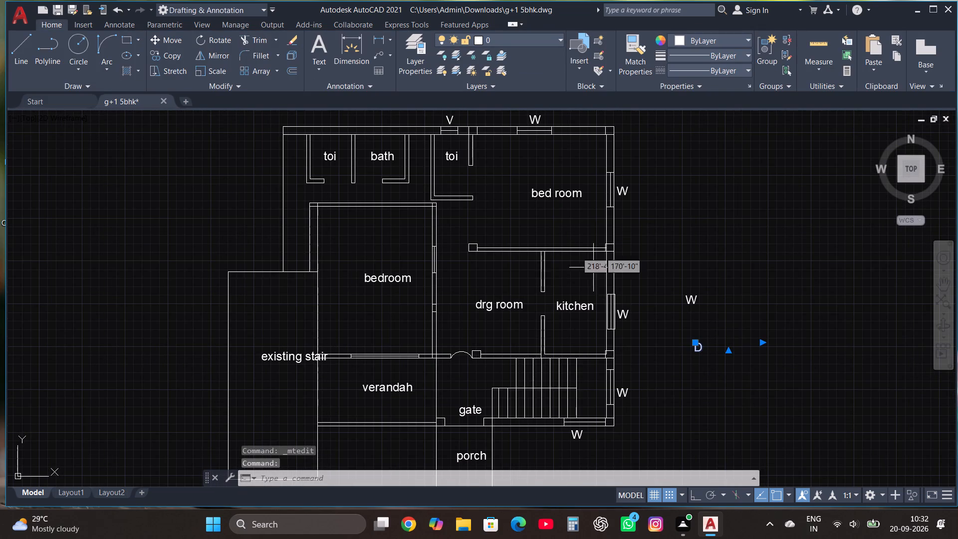
click(172, 54)
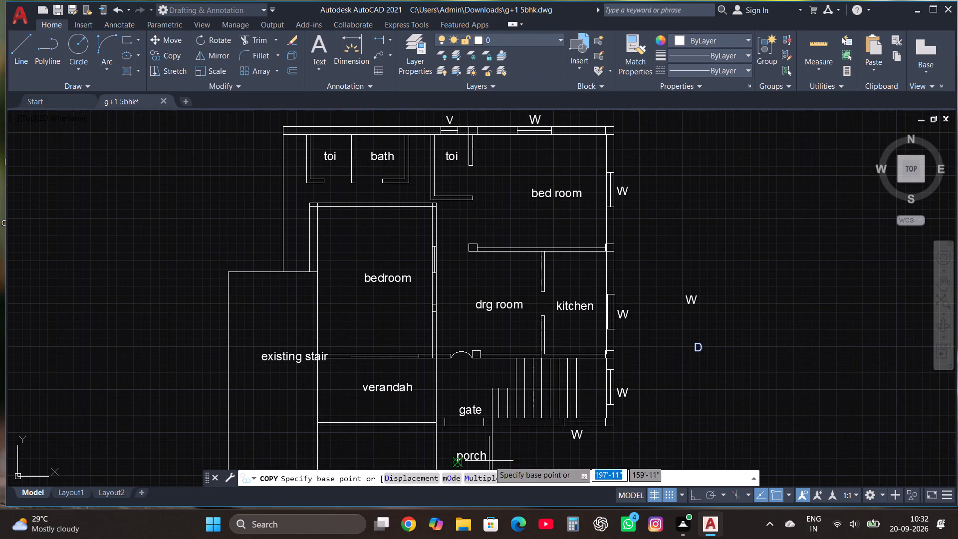
click(478, 479)
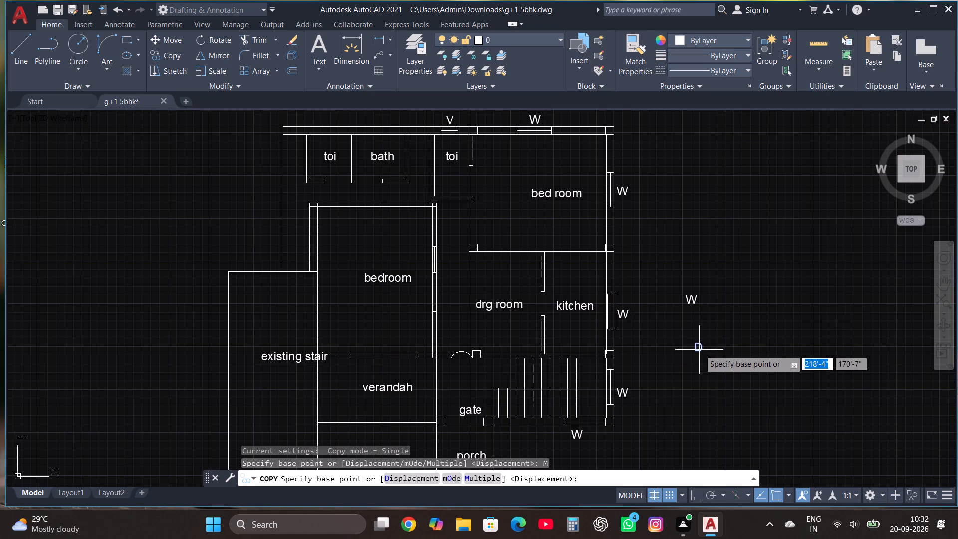
click(699, 350)
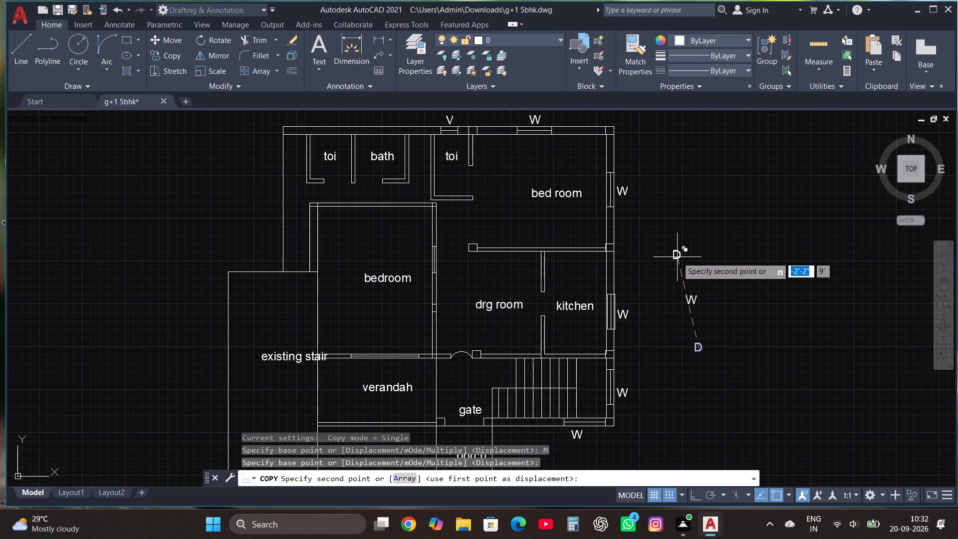
click(461, 365)
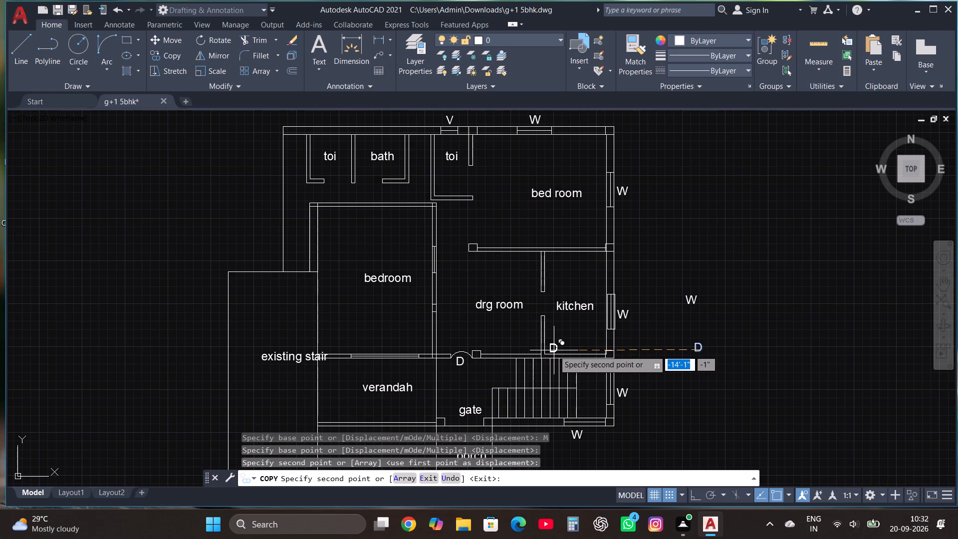
click(334, 184)
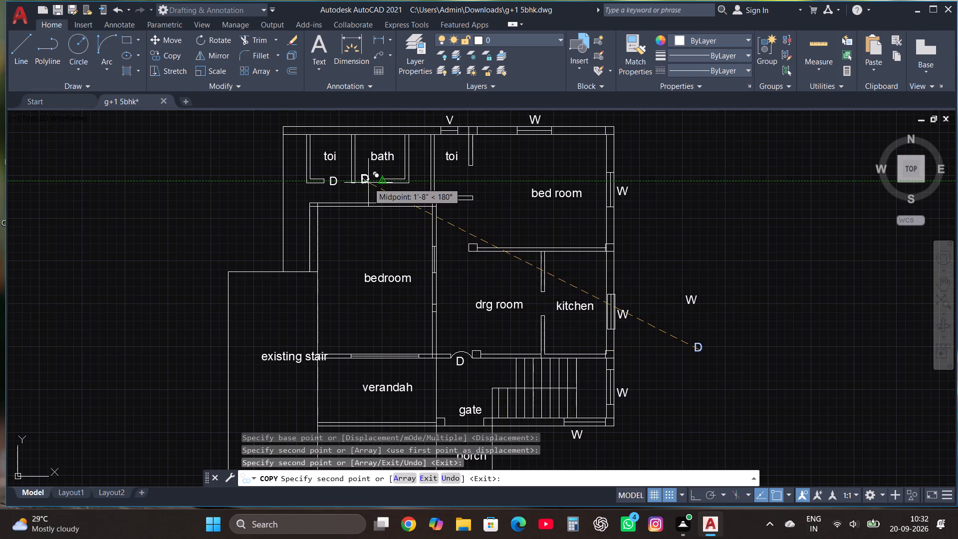
click(368, 183)
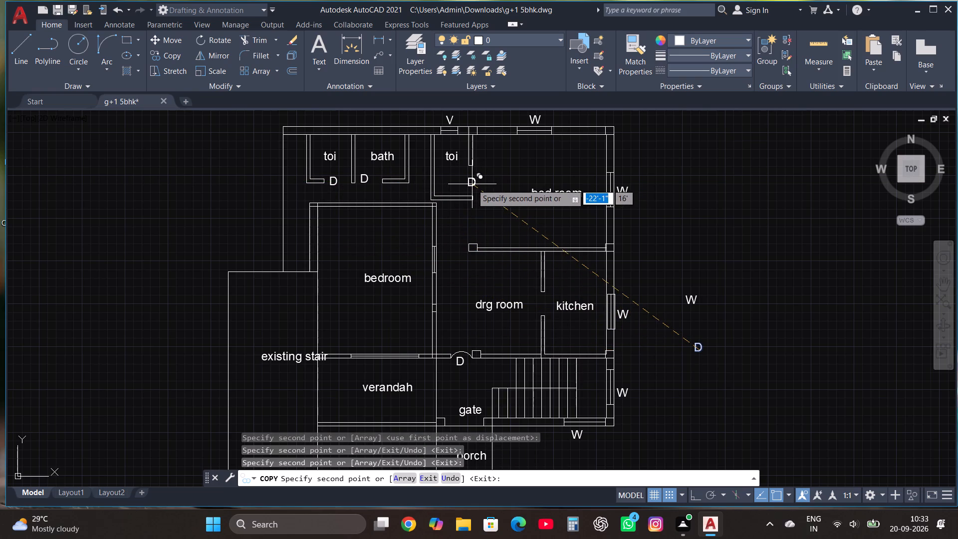
click(472, 183)
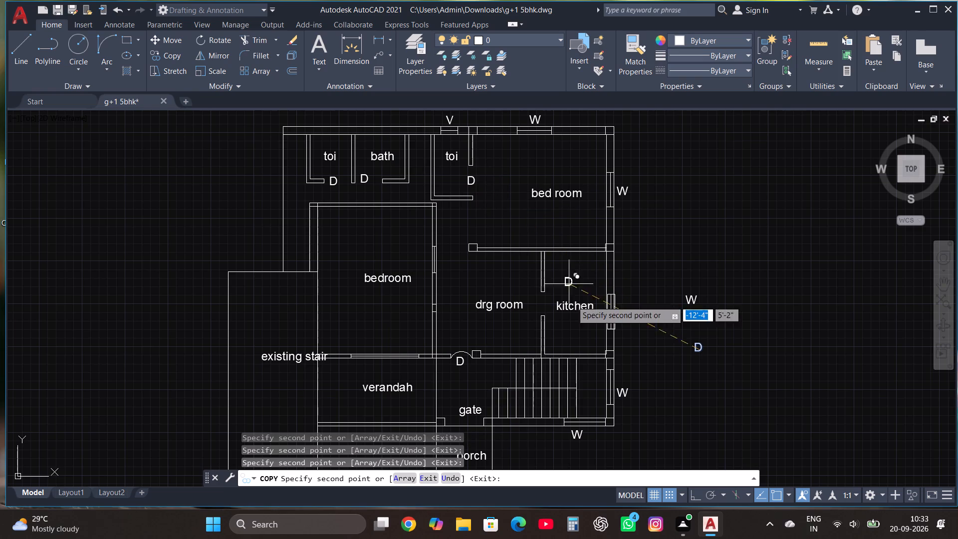
click(543, 305)
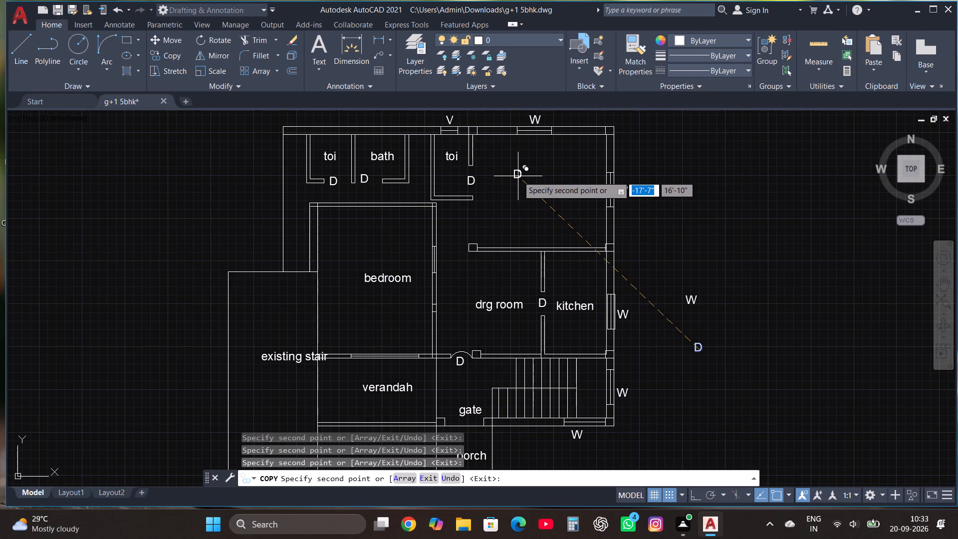
scroll(521, 202, down, 1)
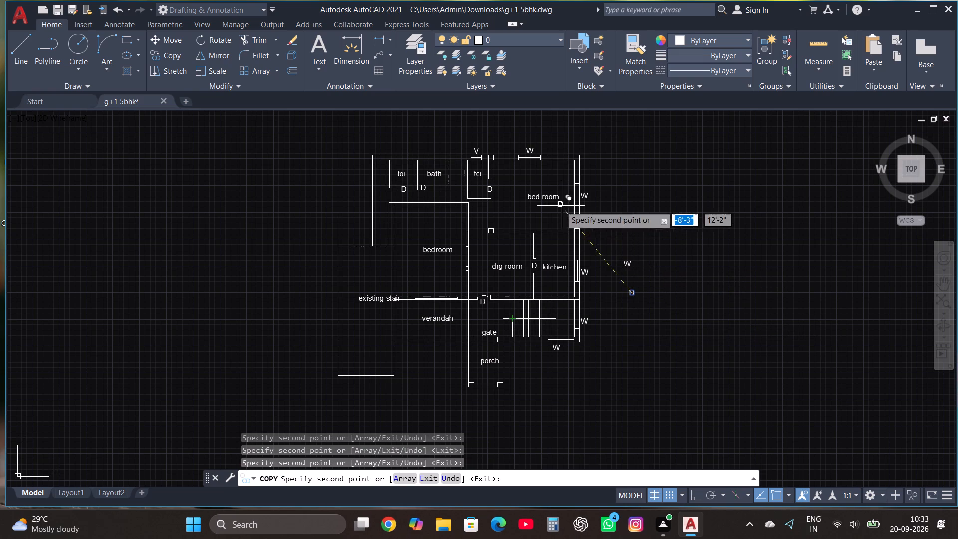
click(490, 215)
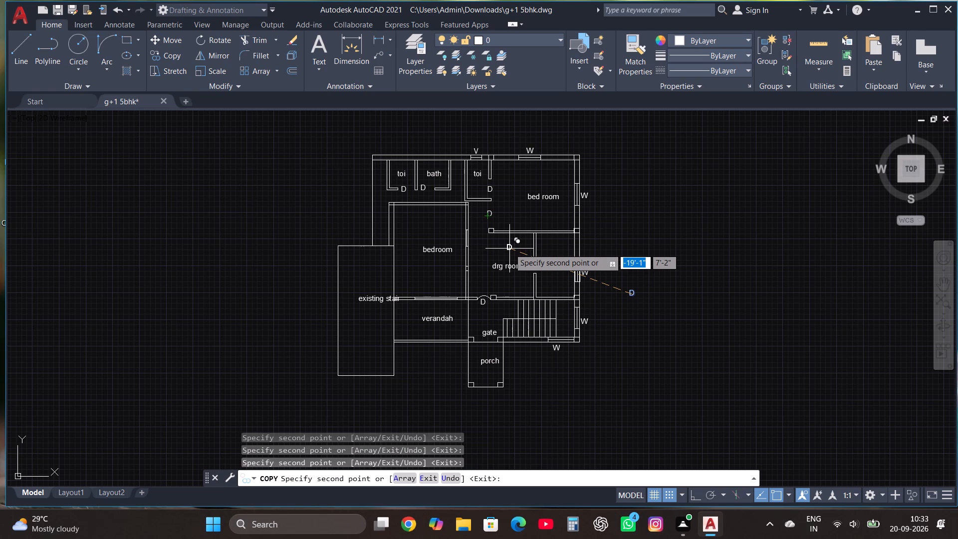
key(Escape)
Cut a door opening in the bedroom's east wall near its northeast corner by drawing a rectangle across the wall and trimming the lines between its ends.
scroll(464, 195, up, 2)
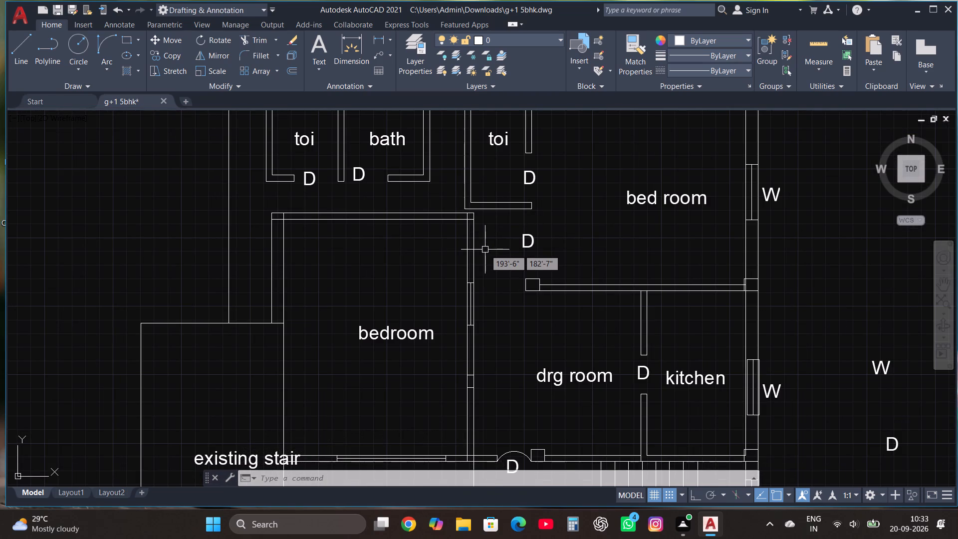
scroll(473, 223, up, 1)
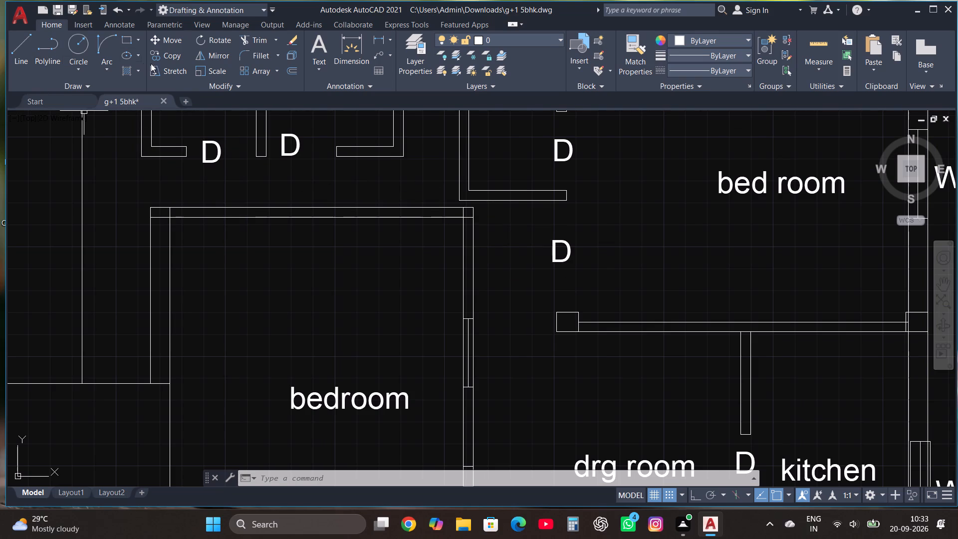
click(122, 41)
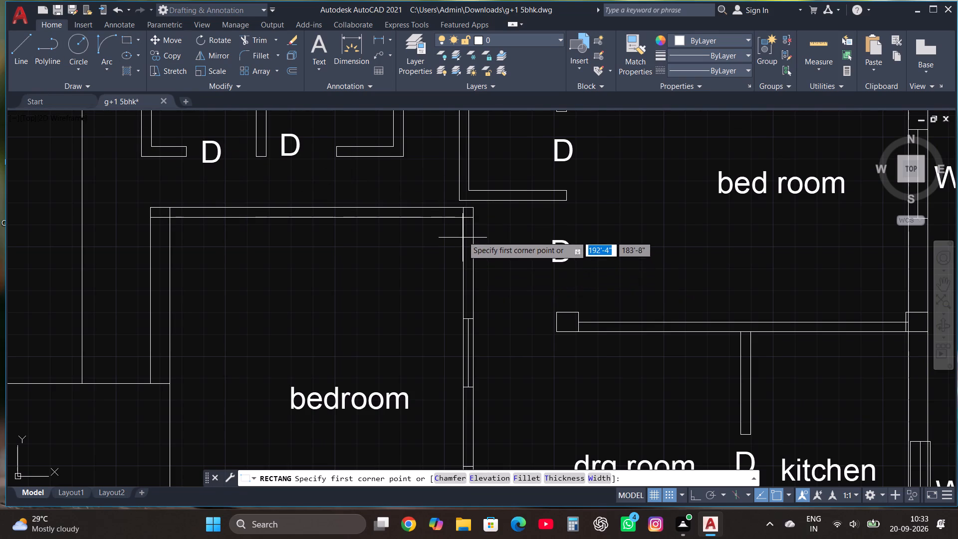
click(463, 236)
click(472, 296)
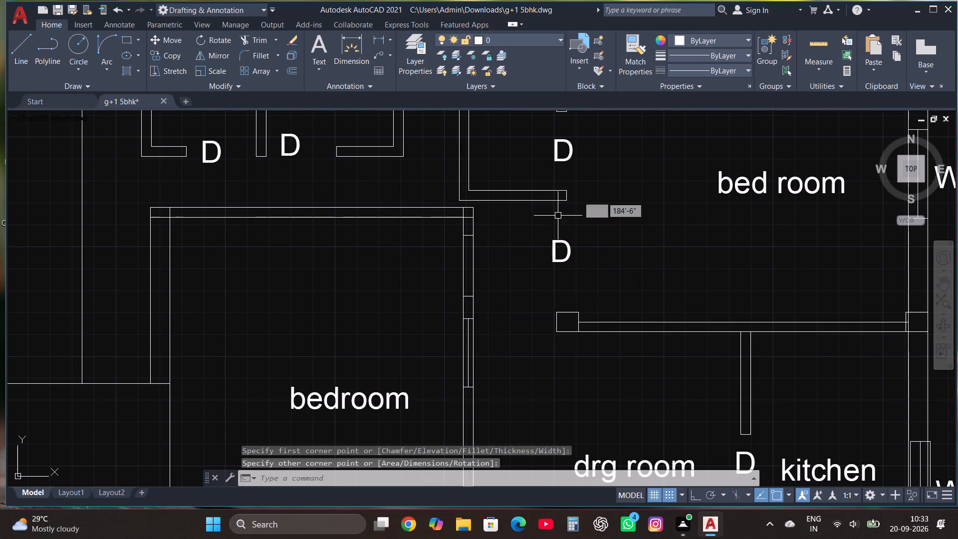
click(244, 36)
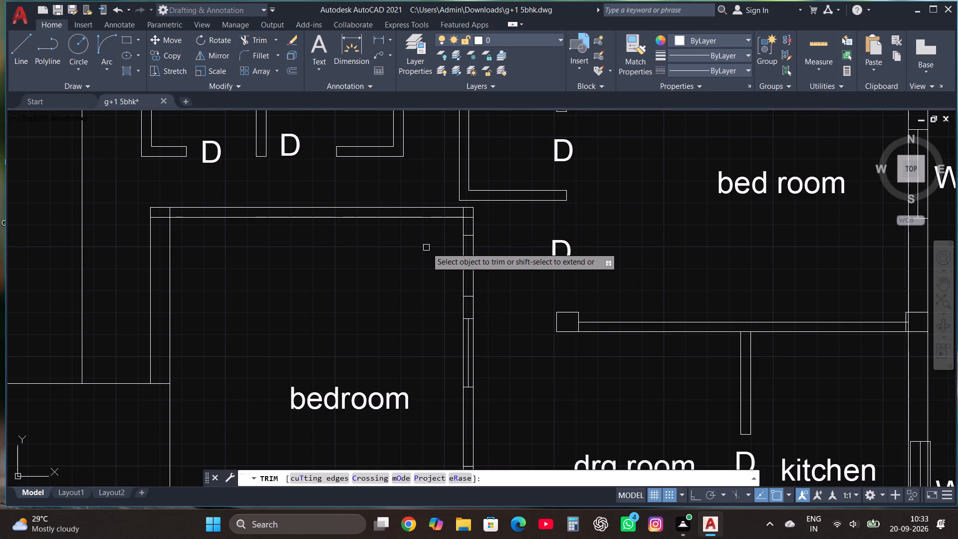
click(427, 248)
click(496, 265)
scroll(495, 266, down, 2)
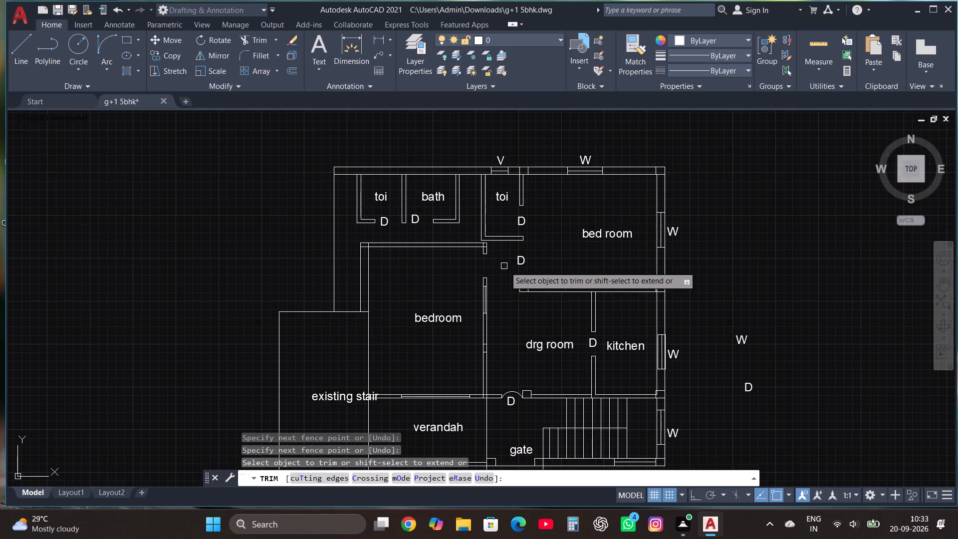
key(Escape)
Copy the "D" tag at the bed room entrance into the new opening in the bedroom's east wall.
click(519, 266)
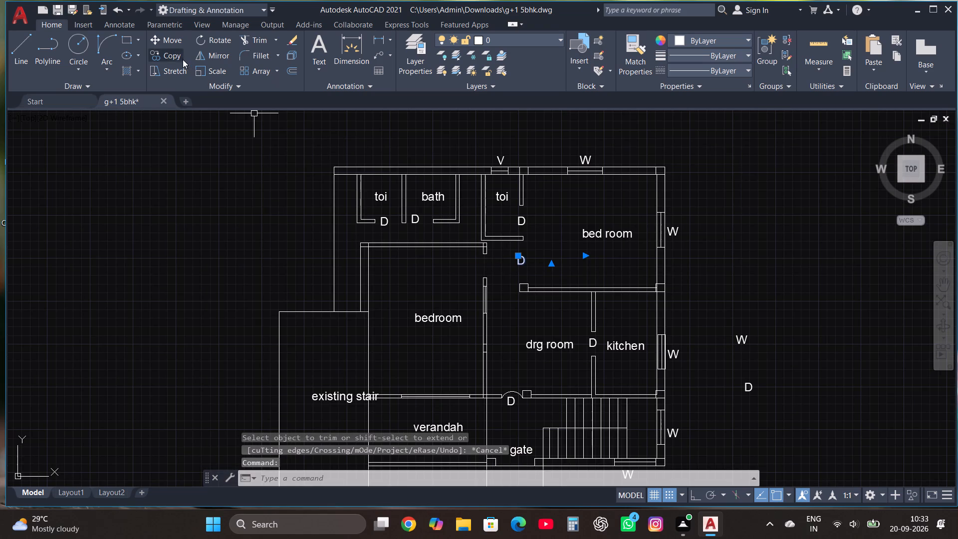
click(171, 56)
click(528, 261)
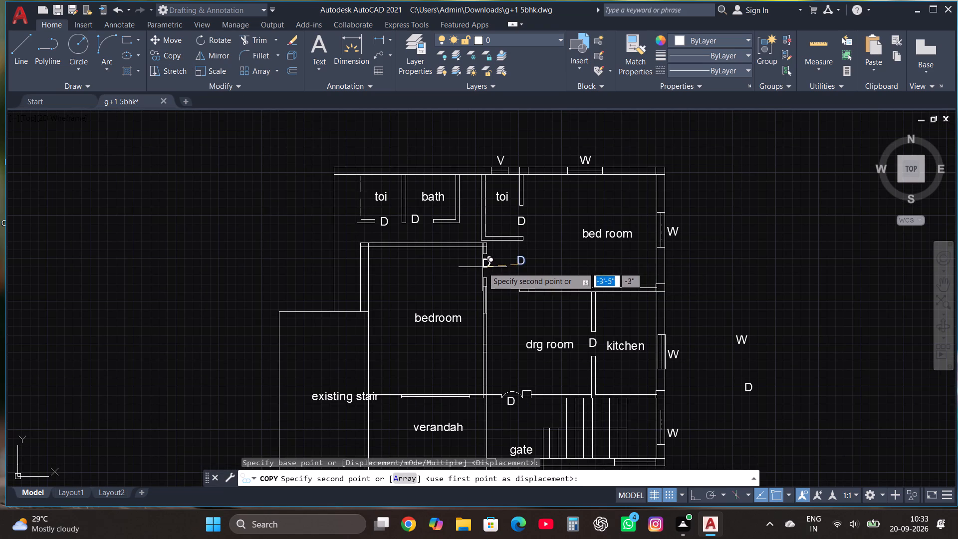
click(482, 267)
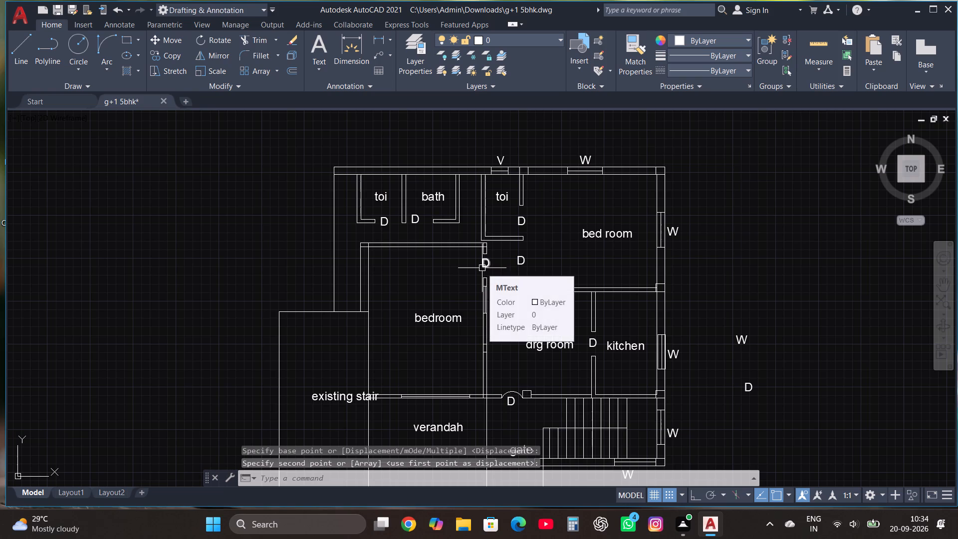
key(Escape)
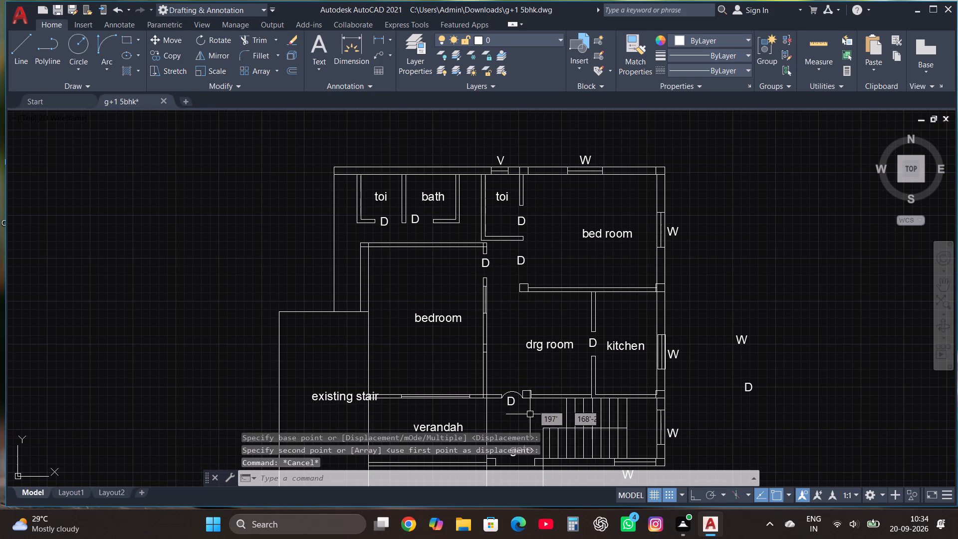
Rotate the "existing stair" label 90 degrees with Ortho on so it reads vertically.
scroll(562, 240, down, 1)
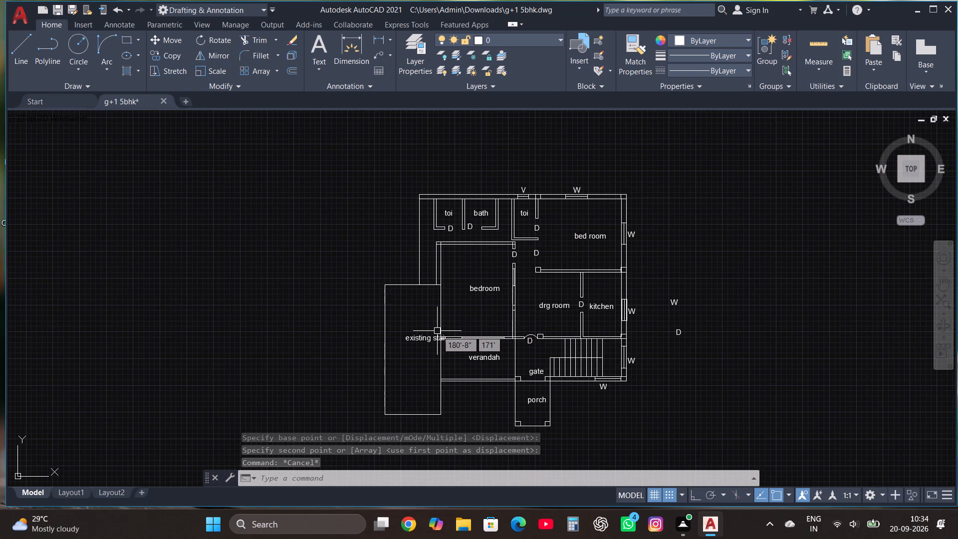
click(422, 341)
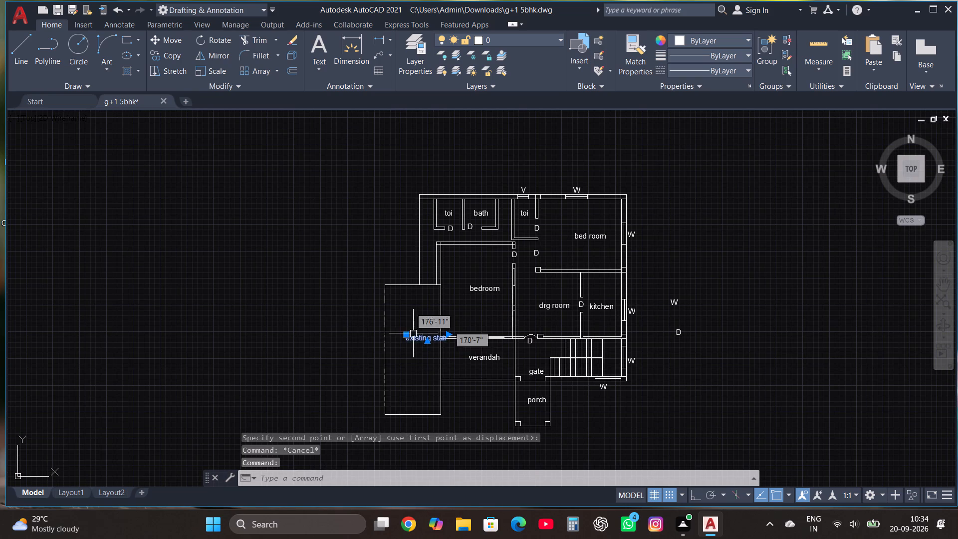
click(211, 35)
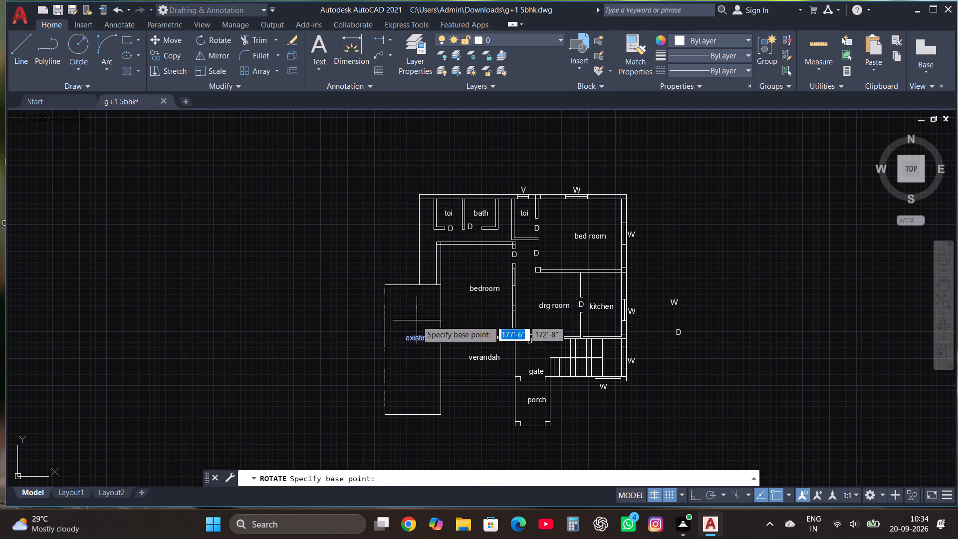
click(417, 320)
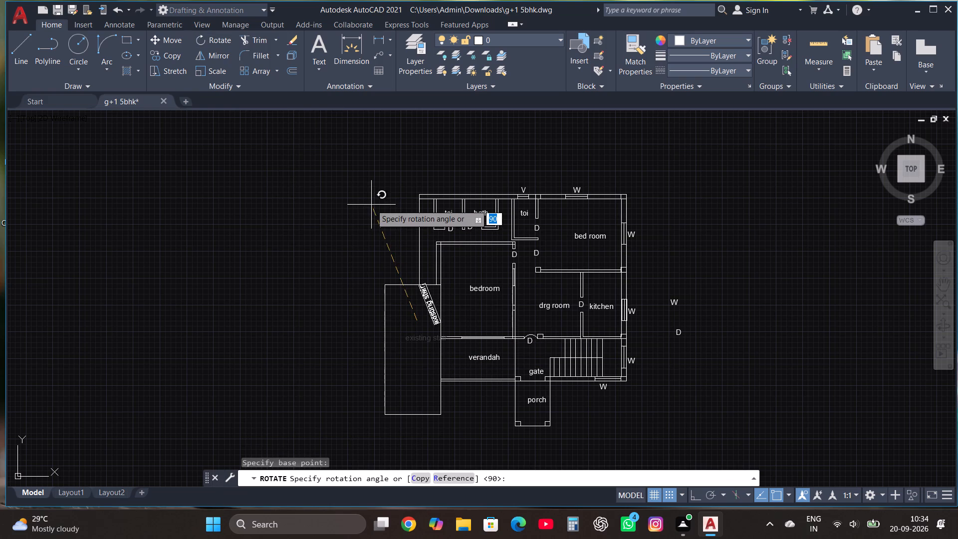
key(F8)
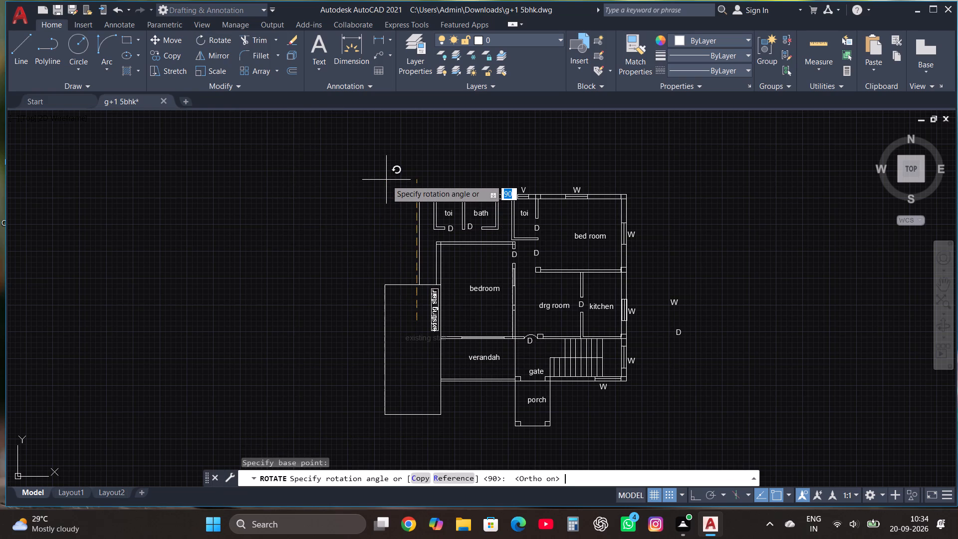
click(386, 180)
click(390, 162)
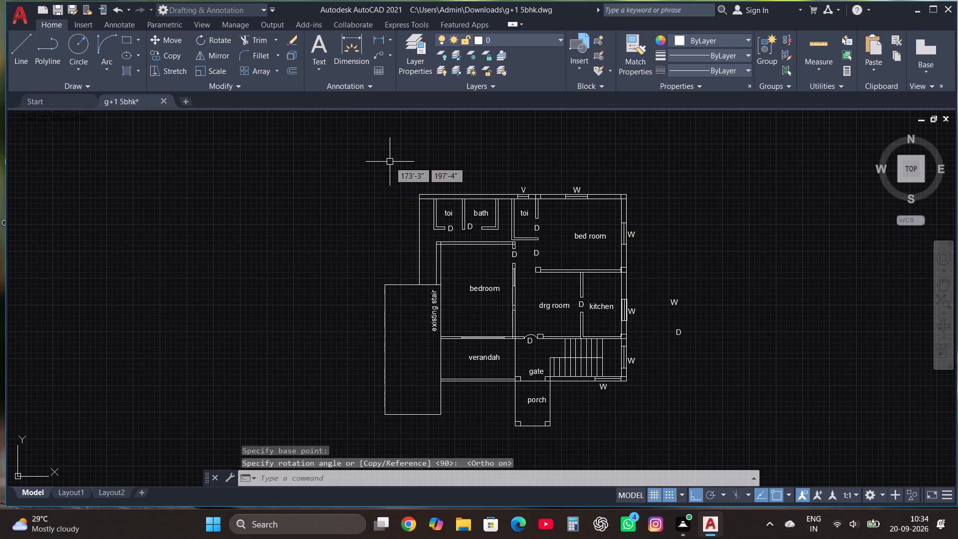
Move the vertical "existing stair" label to the middle of the existing stair rectangle, with Ortho off.
click(438, 307)
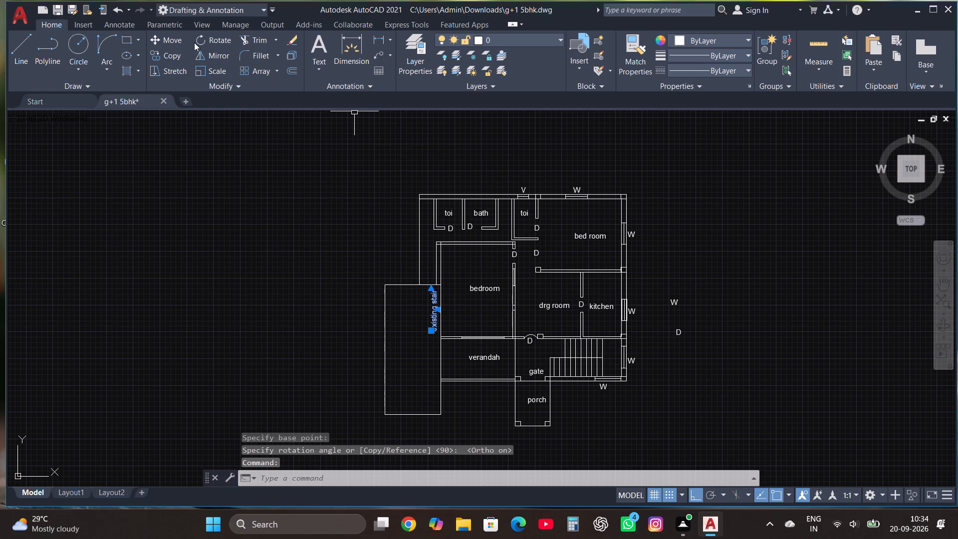
click(177, 40)
click(430, 308)
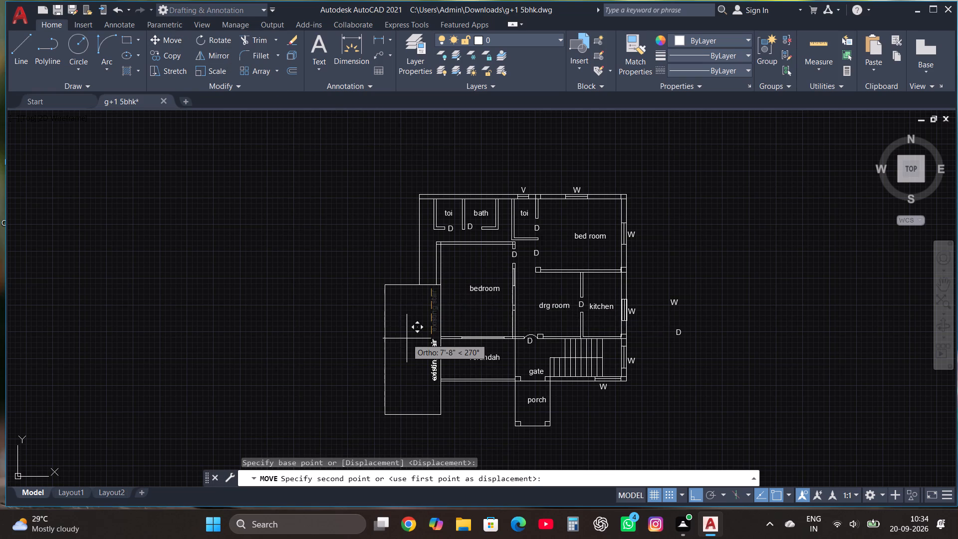
key(F8)
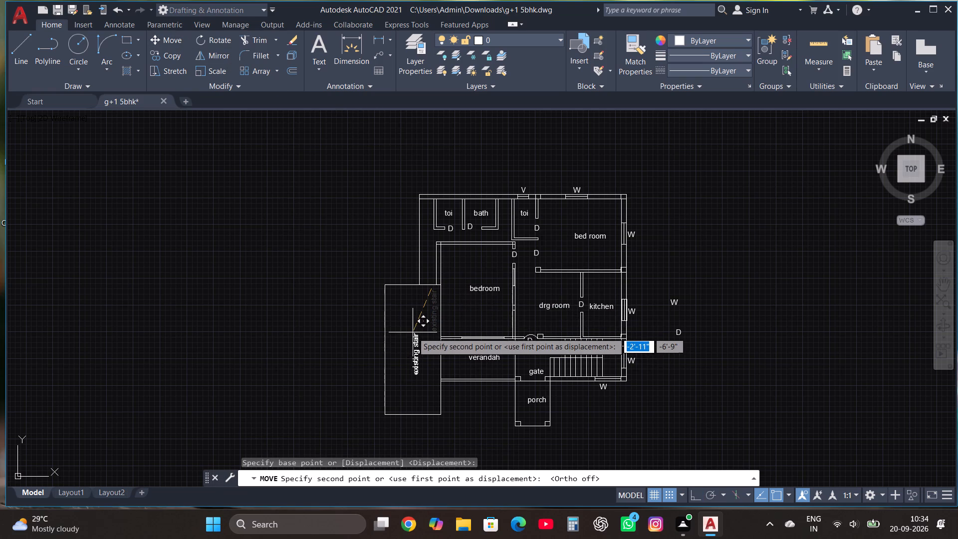
click(410, 331)
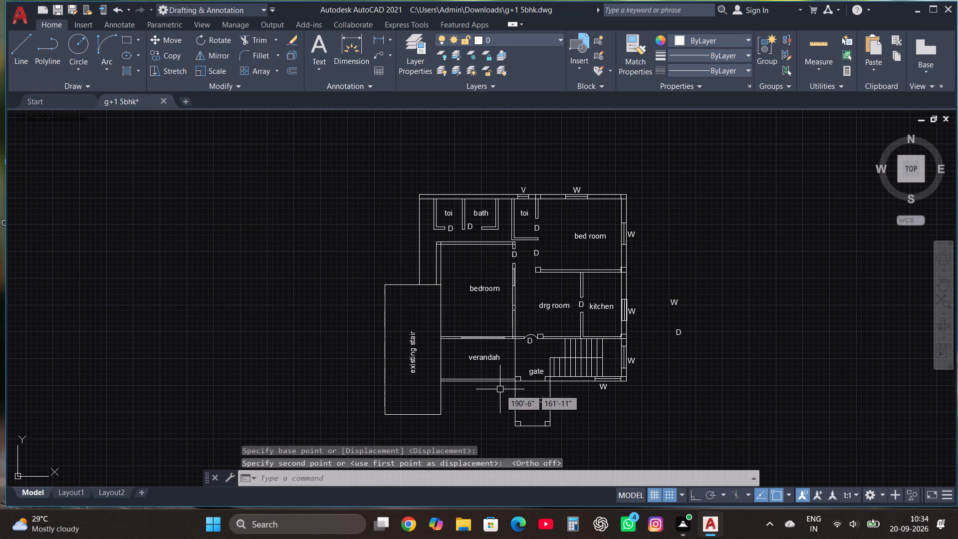
key(Escape)
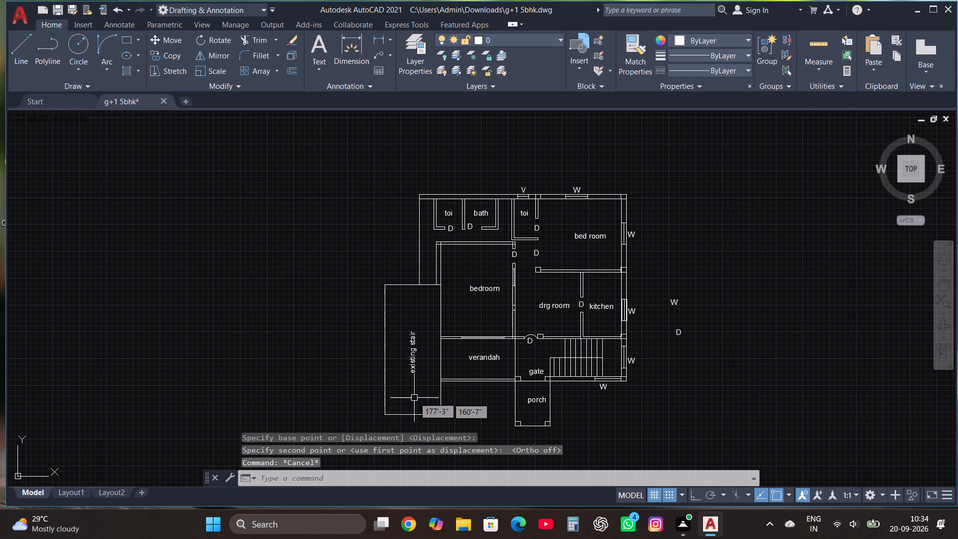
Offset the existing stair rectangle outward by 2" to form a double outline.
scroll(412, 396, up, 1)
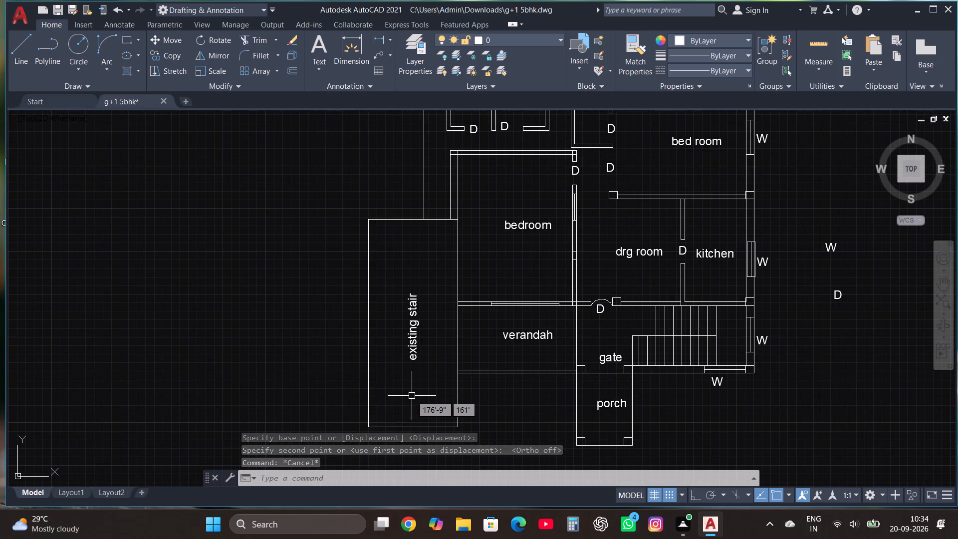
click(369, 261)
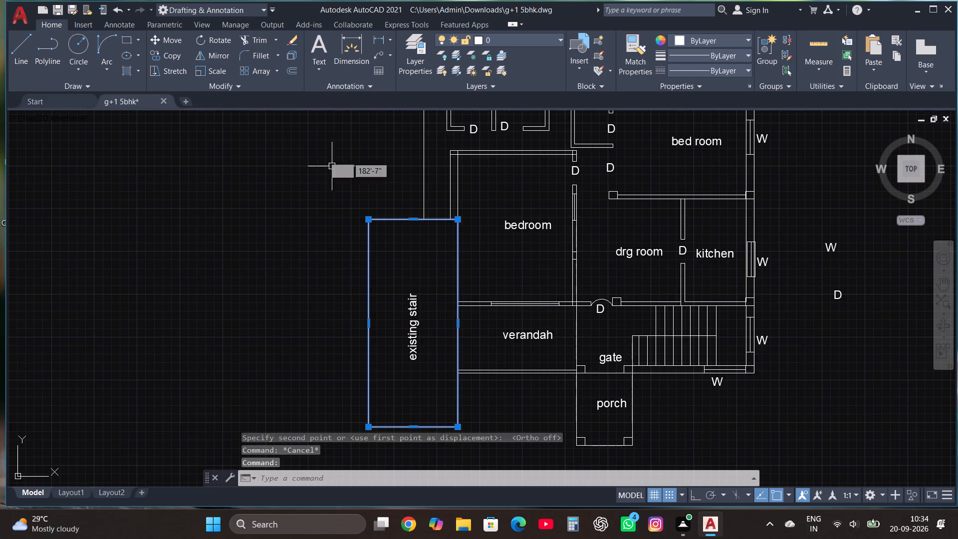
click(298, 75)
click(380, 218)
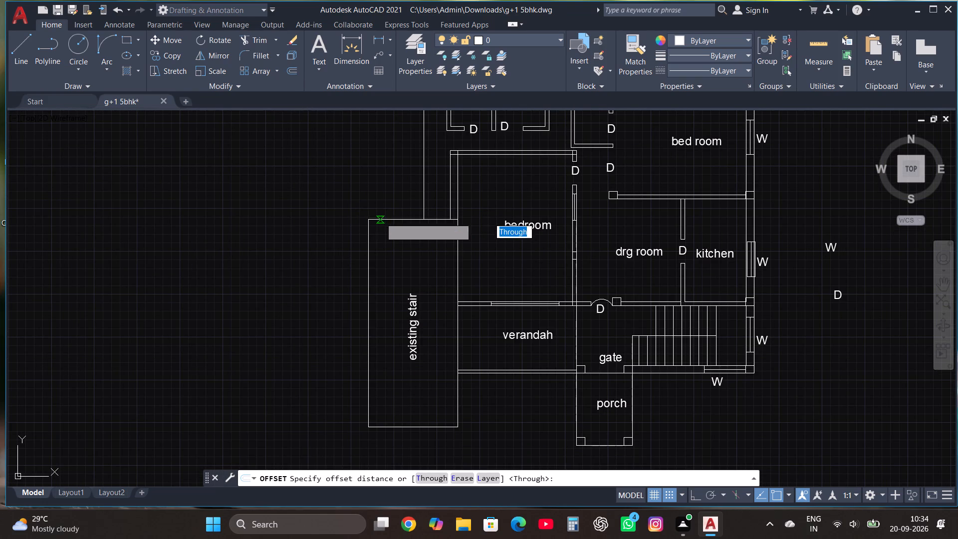
click(381, 210)
text(2")
key(Return)
key(Escape)
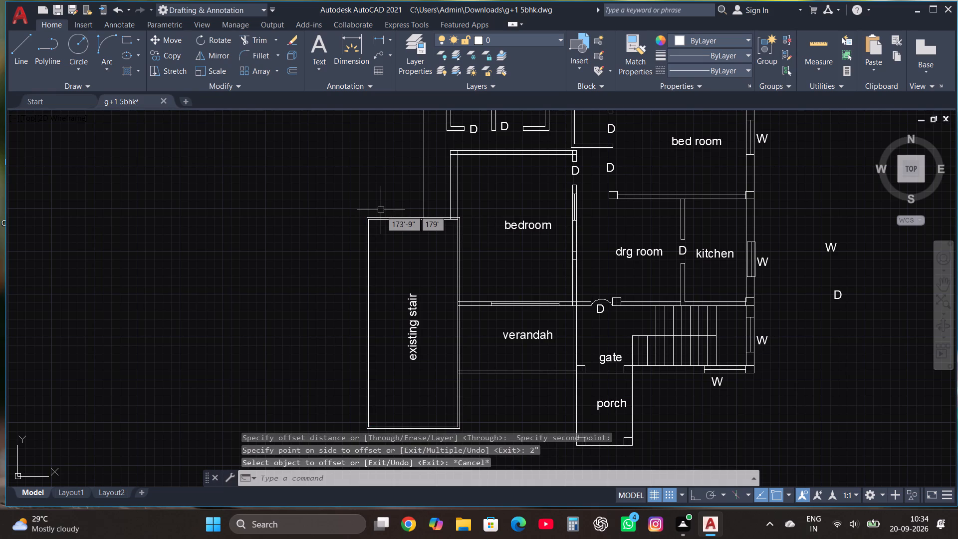
Fill the whole band between the two existing stair outlines with a SOLID hatch, including the segments along its north edge.
text(HAT)
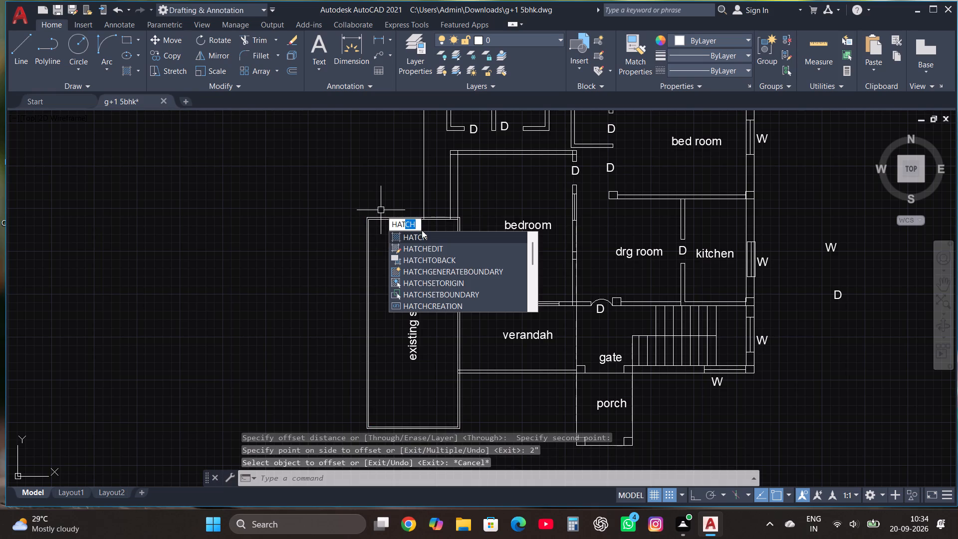
click(425, 235)
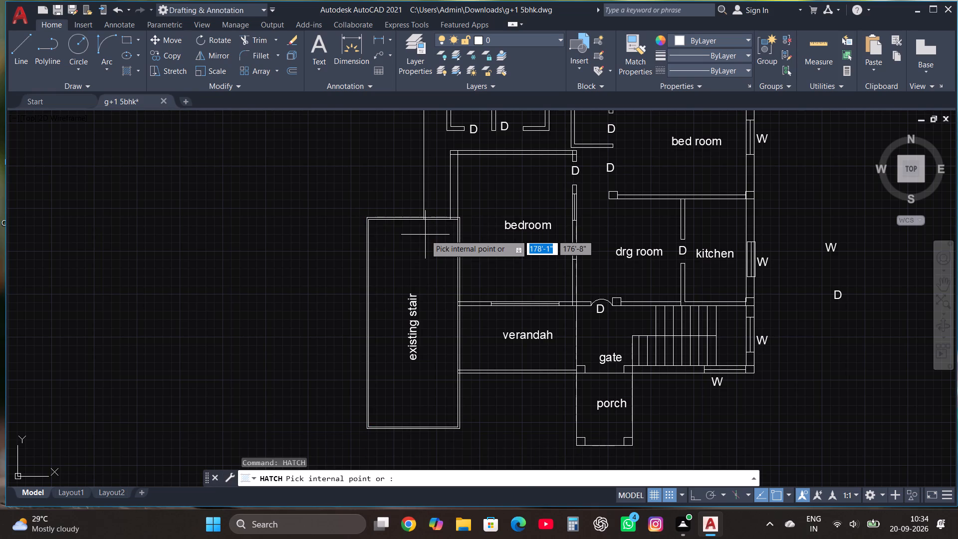
scroll(352, 210, up, 3)
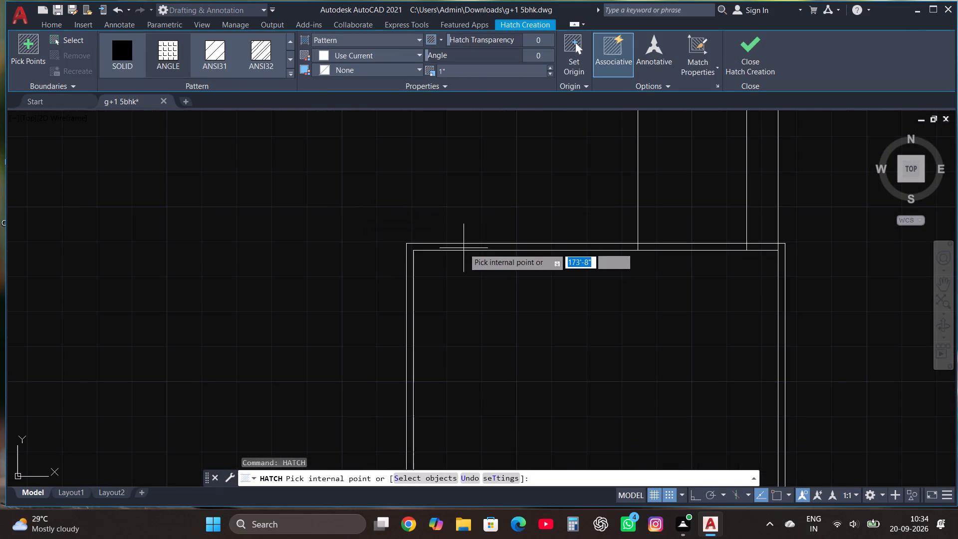
click(467, 248)
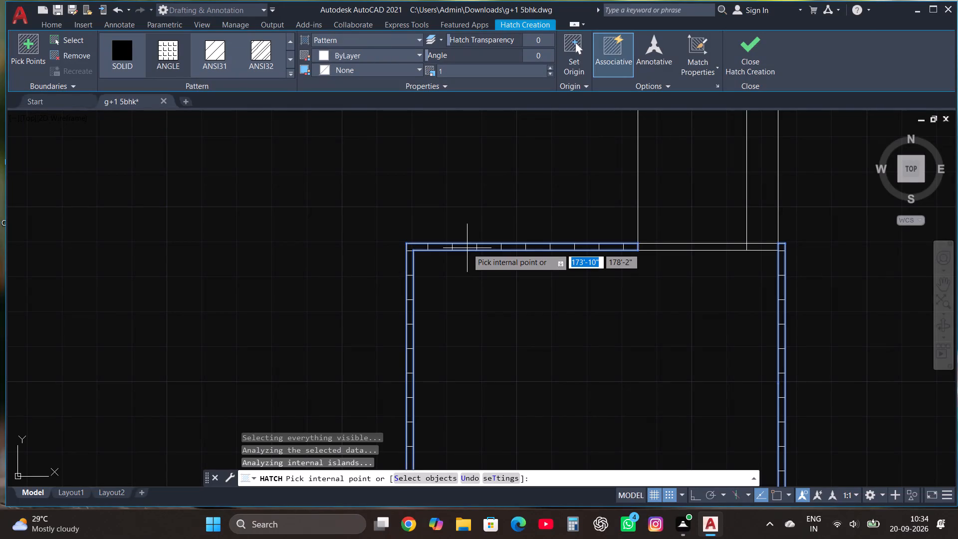
click(115, 51)
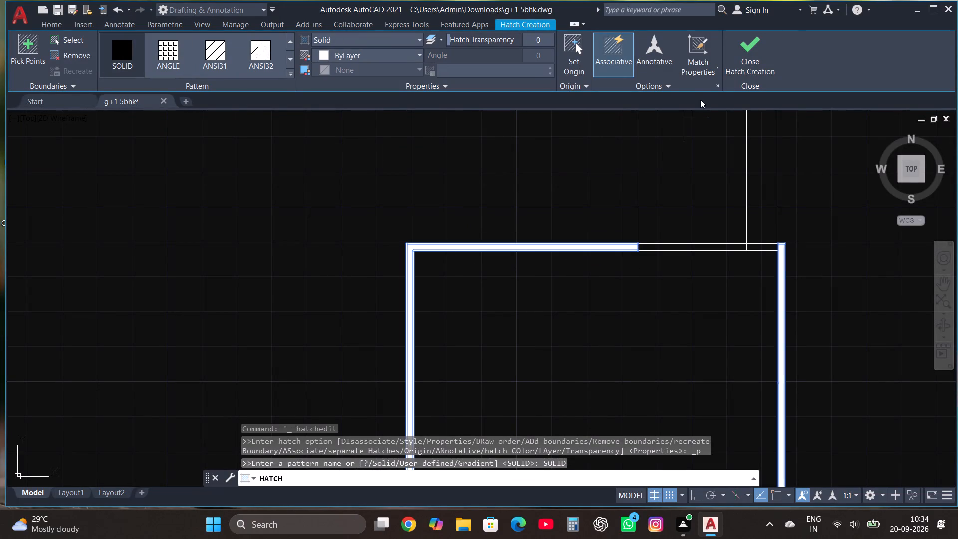
click(682, 245)
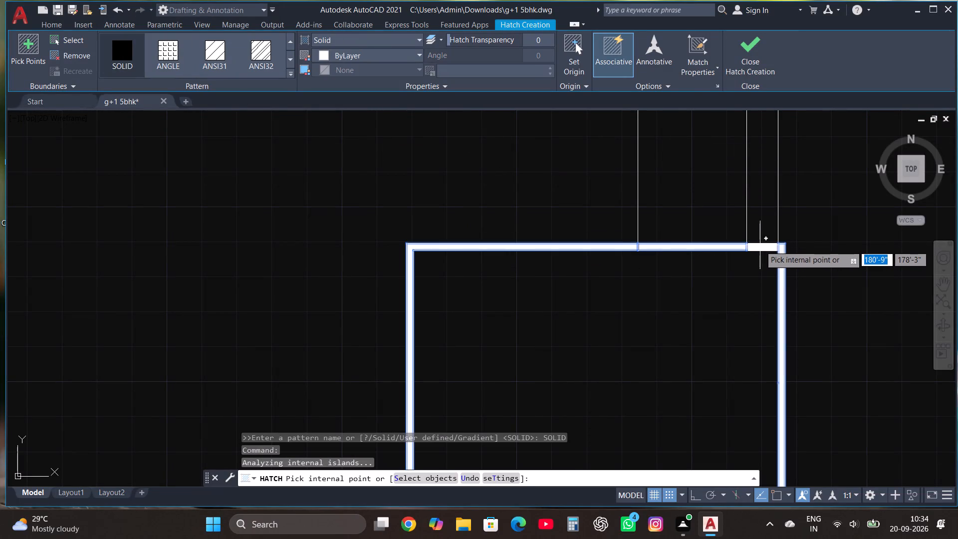
click(760, 246)
click(744, 64)
Dimension the porch's north-south length along its west side, from the southwest corner to the verandah wall line.
scroll(486, 244, down, 1)
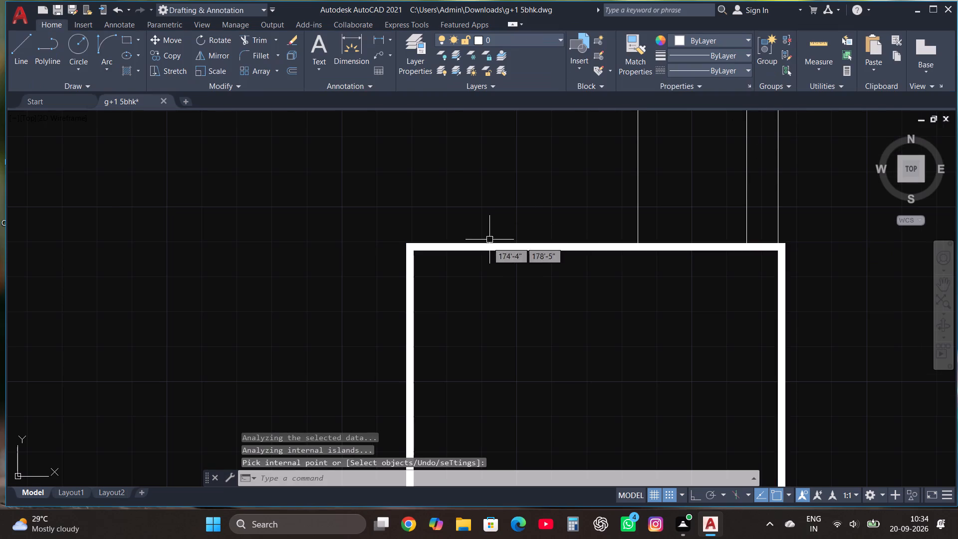
scroll(484, 249, down, 3)
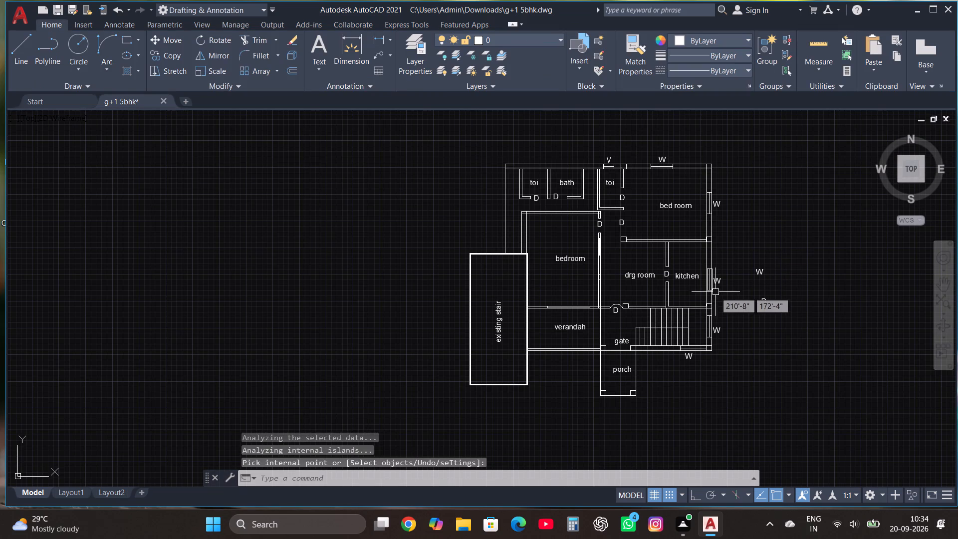
scroll(616, 402, up, 2)
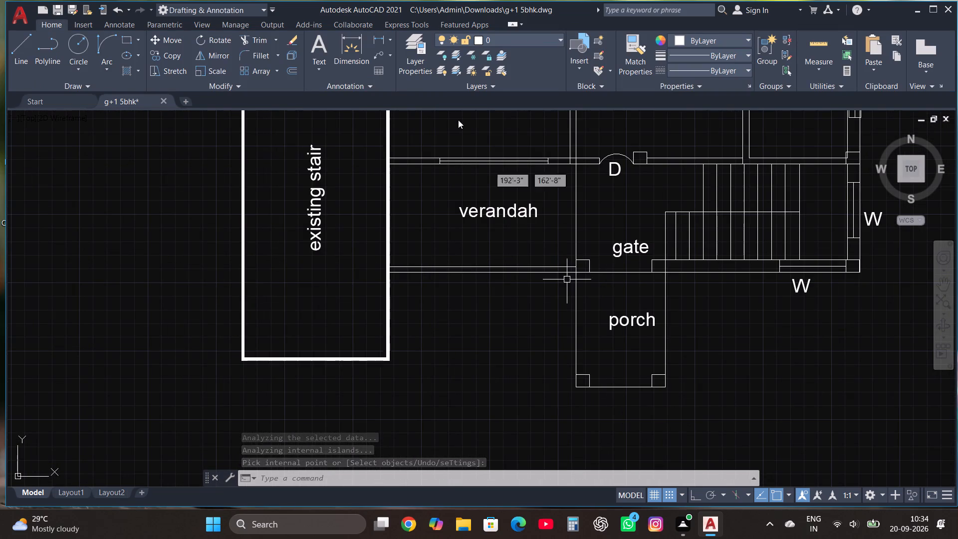
click(351, 50)
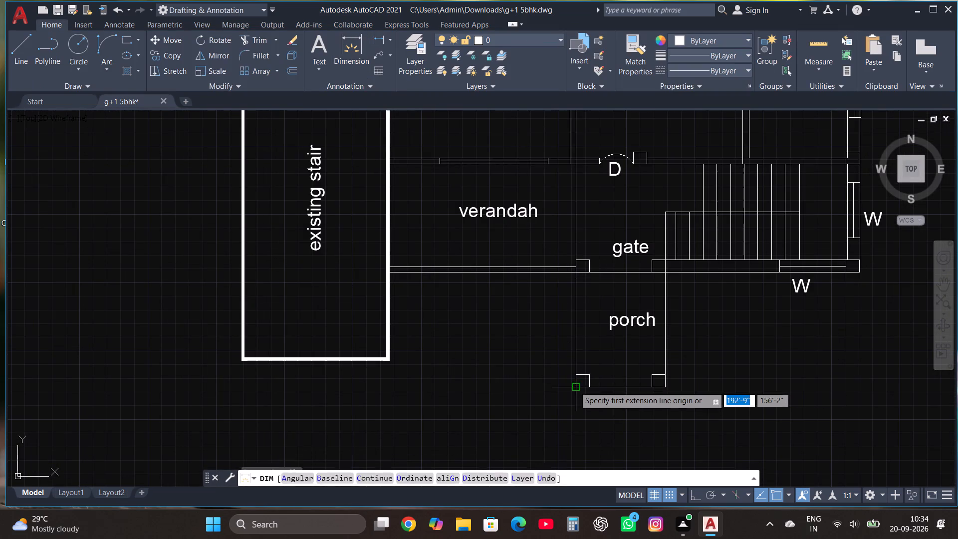
click(574, 386)
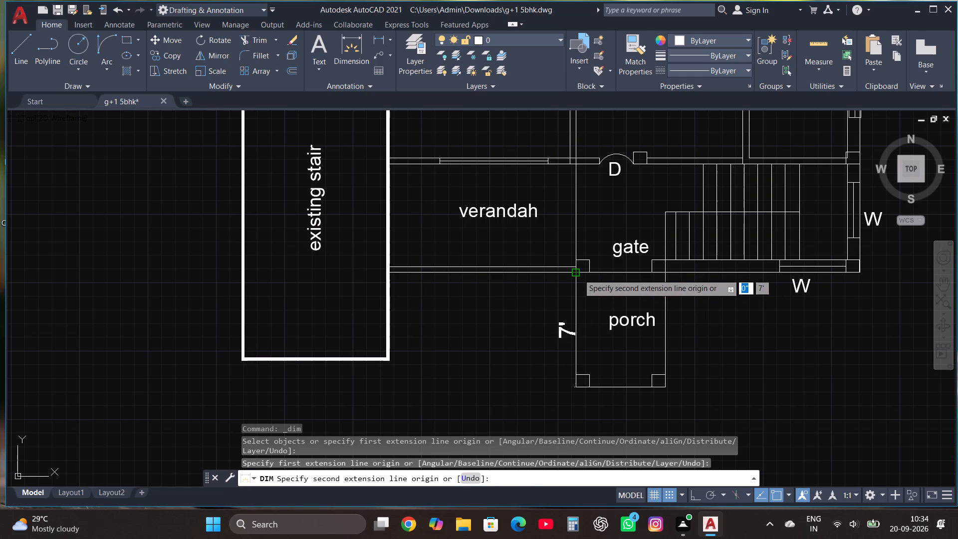
click(578, 274)
click(553, 279)
Dimension the porch's width between its south corners, placing the dimension line just below the south edge.
scroll(636, 297, down, 1)
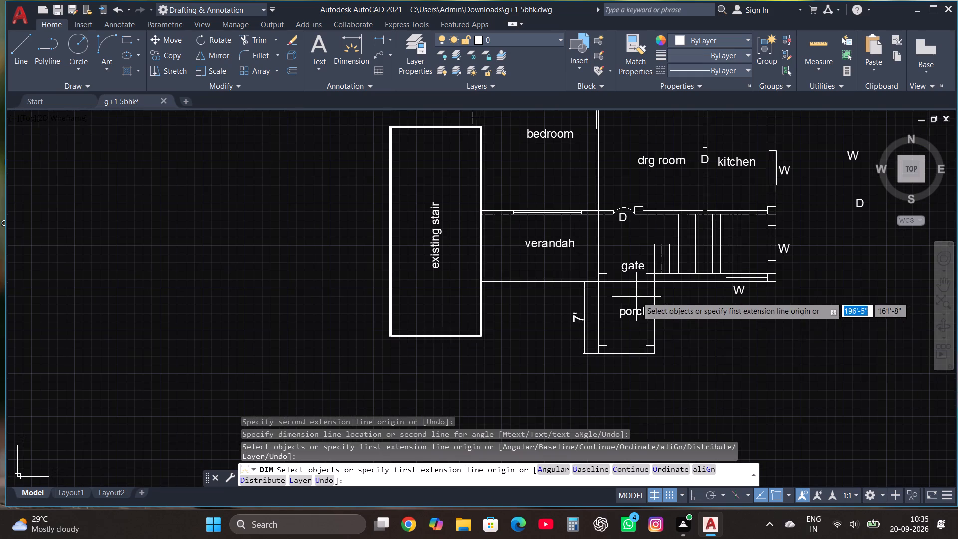
scroll(639, 356, up, 1)
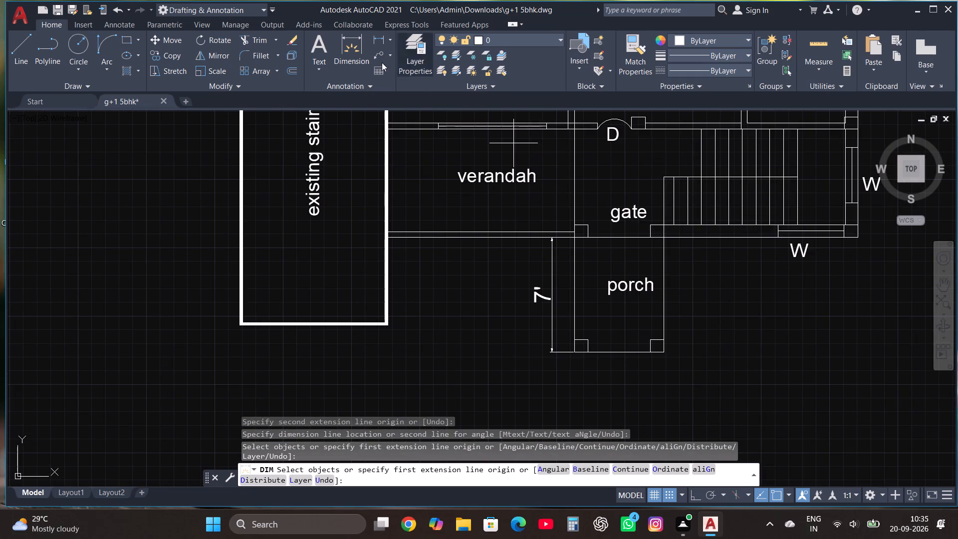
click(350, 46)
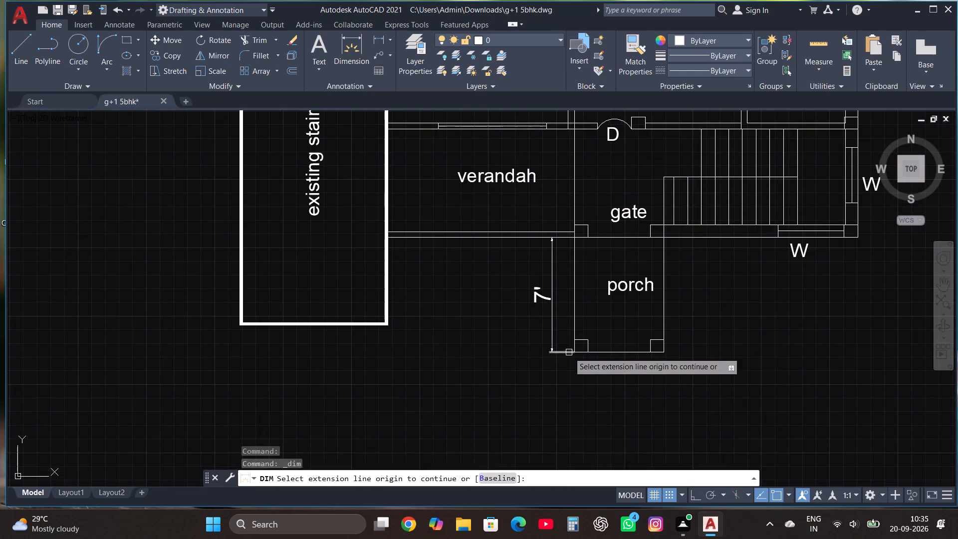
click(574, 352)
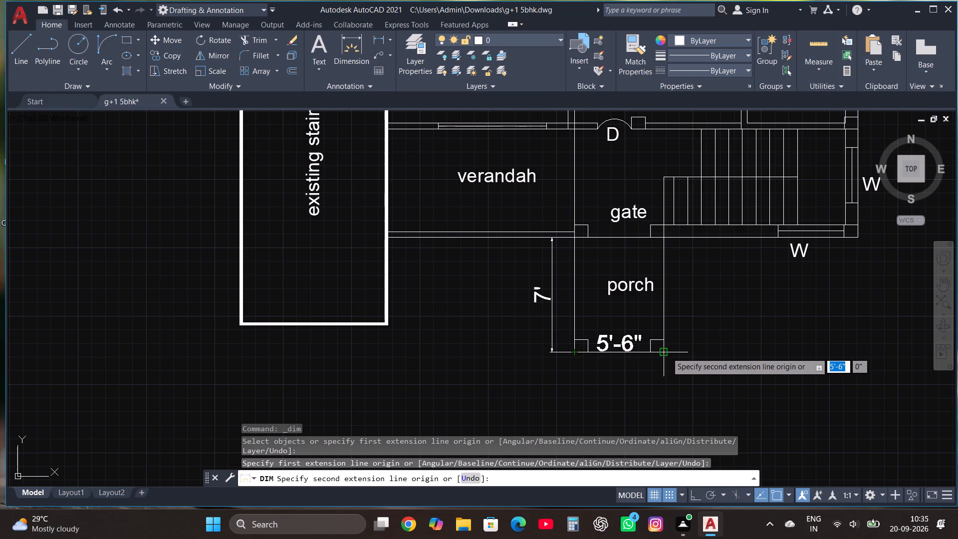
click(667, 352)
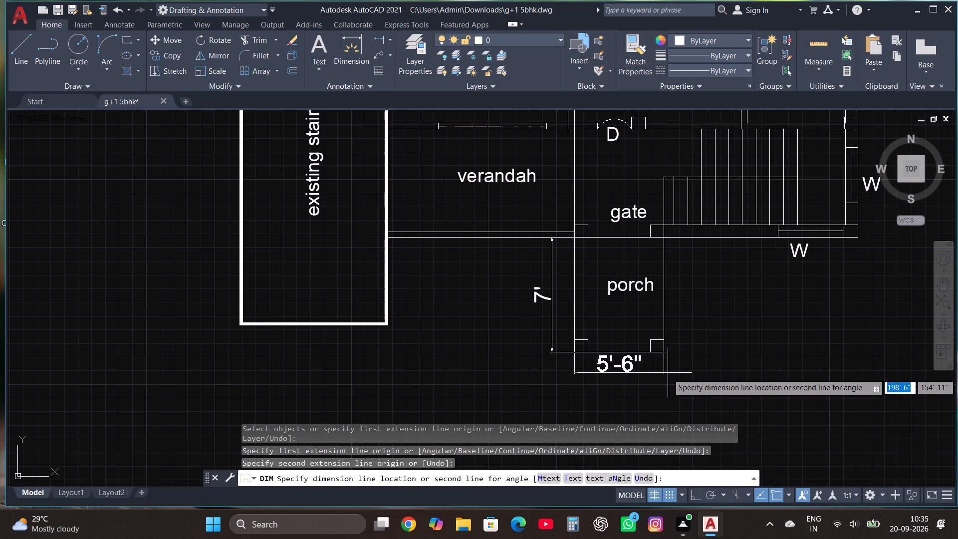
click(670, 374)
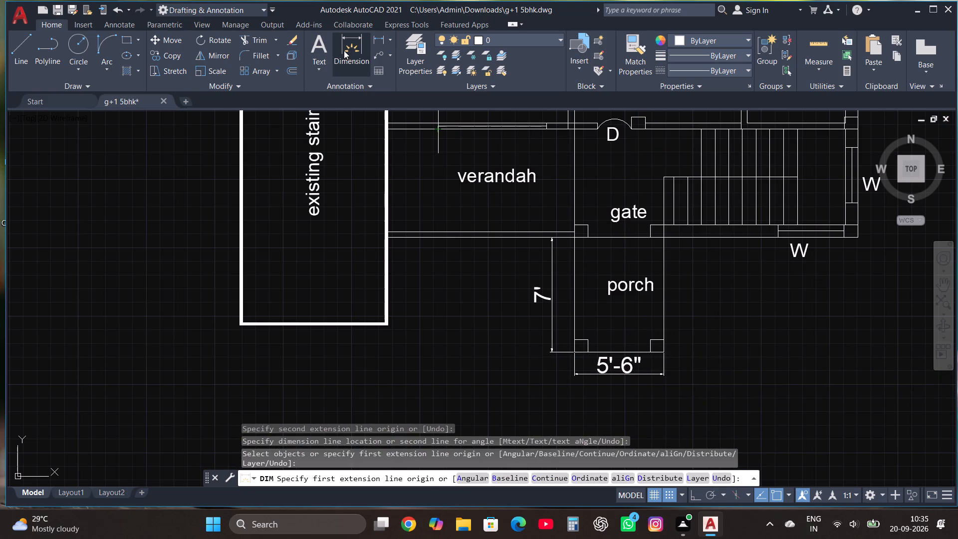
Dimension the stair landing's width from the last tread line to the inner face of the east wall.
click(344, 50)
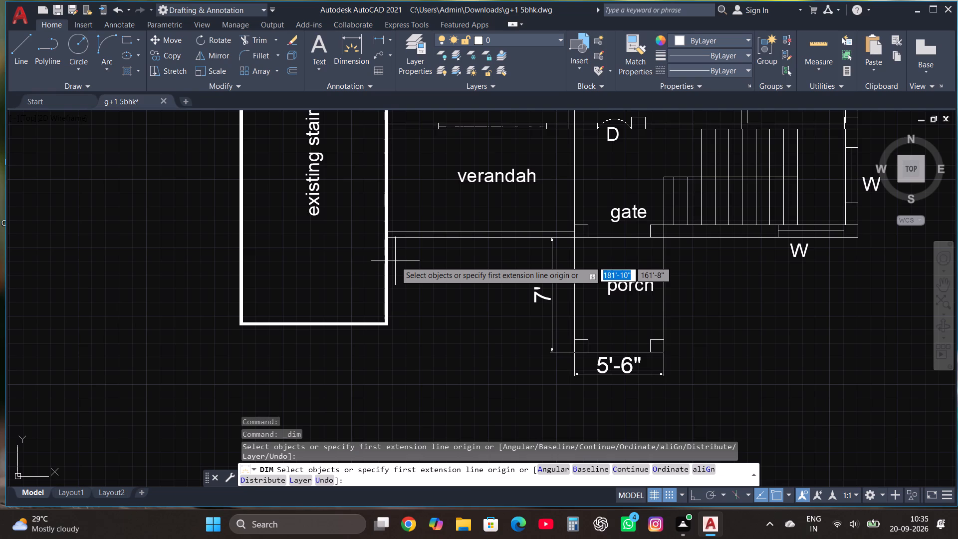
scroll(396, 262, down, 1)
scroll(665, 168, up, 2)
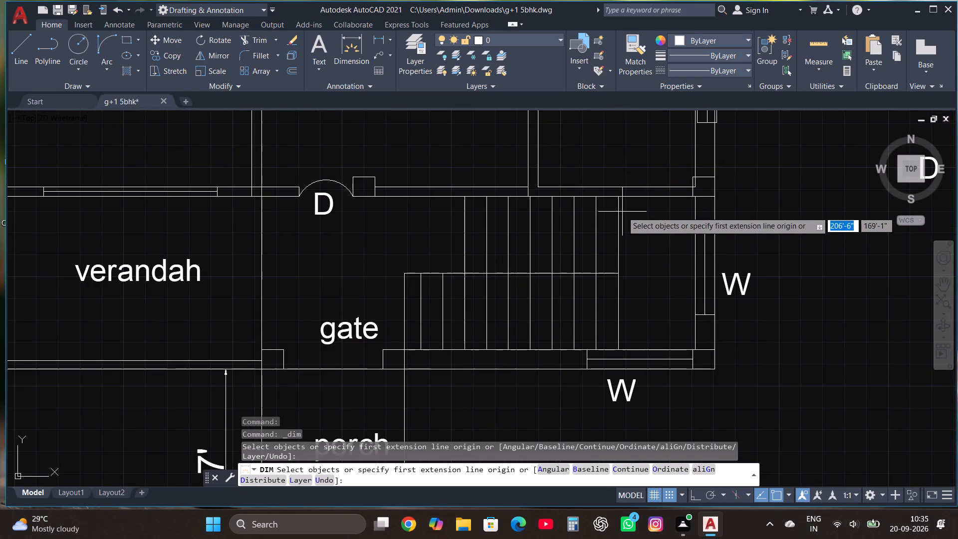
click(617, 196)
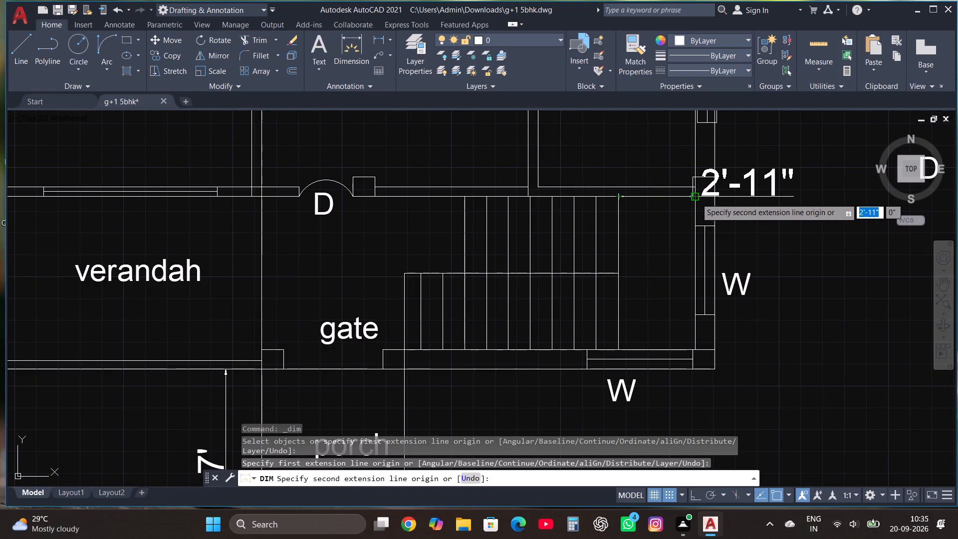
click(696, 198)
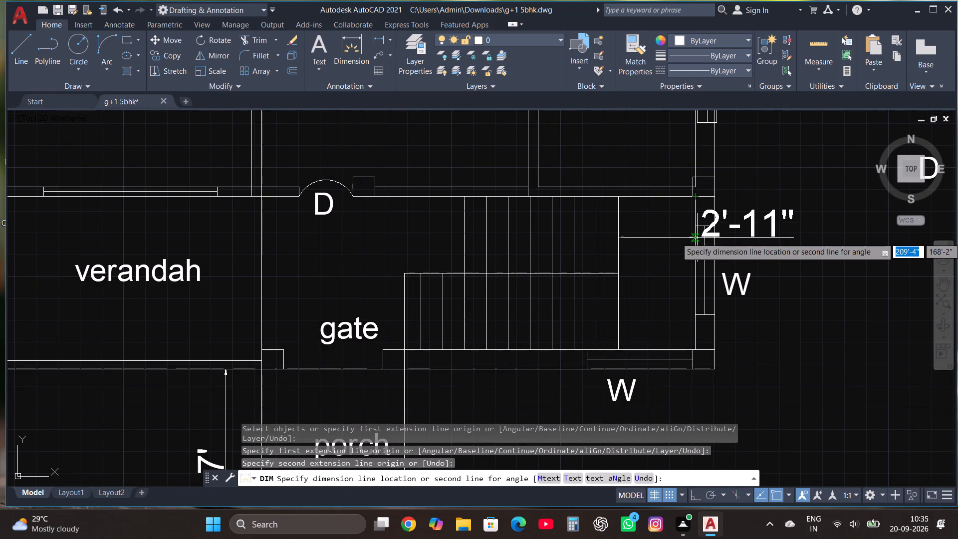
click(697, 224)
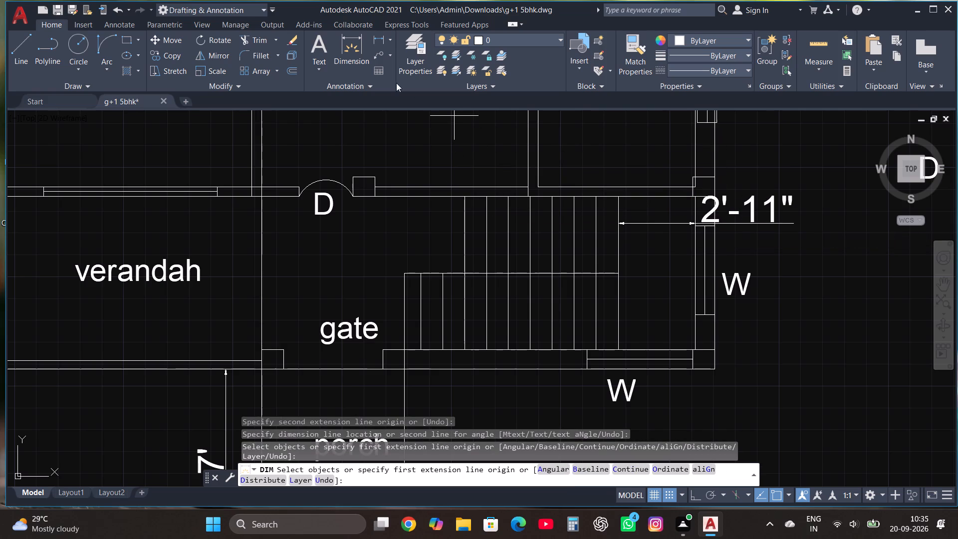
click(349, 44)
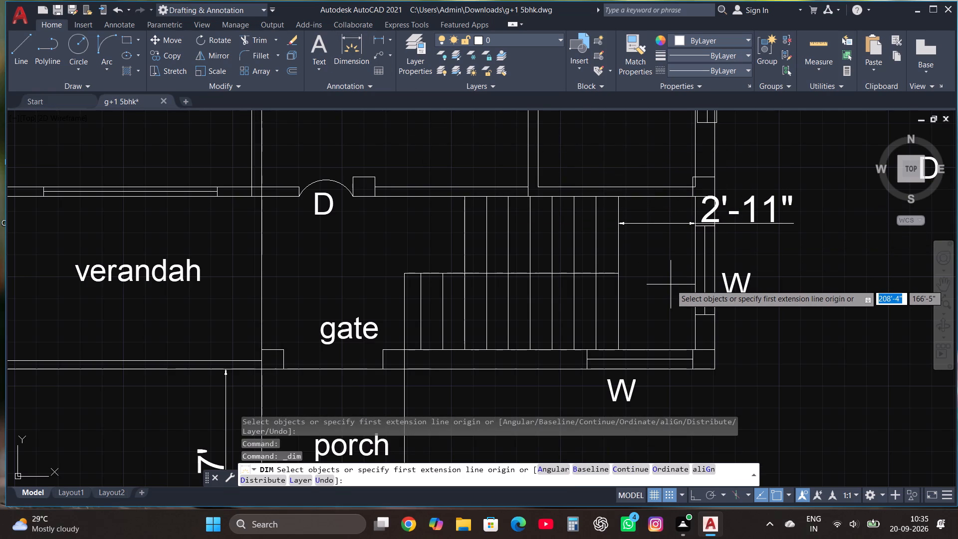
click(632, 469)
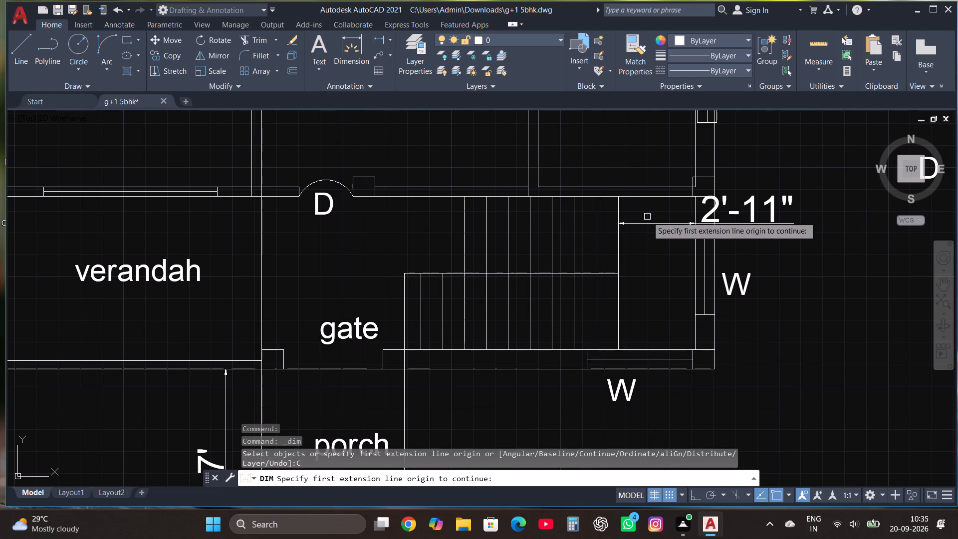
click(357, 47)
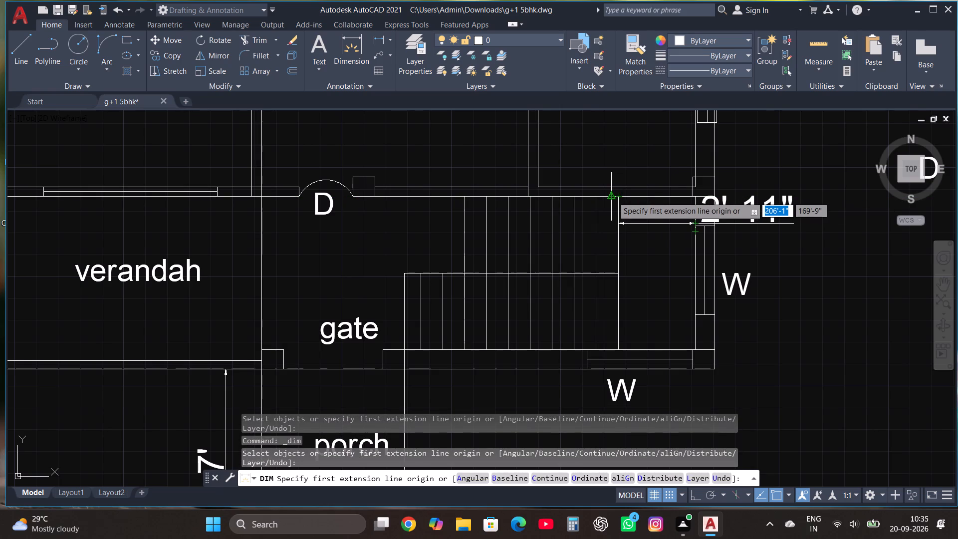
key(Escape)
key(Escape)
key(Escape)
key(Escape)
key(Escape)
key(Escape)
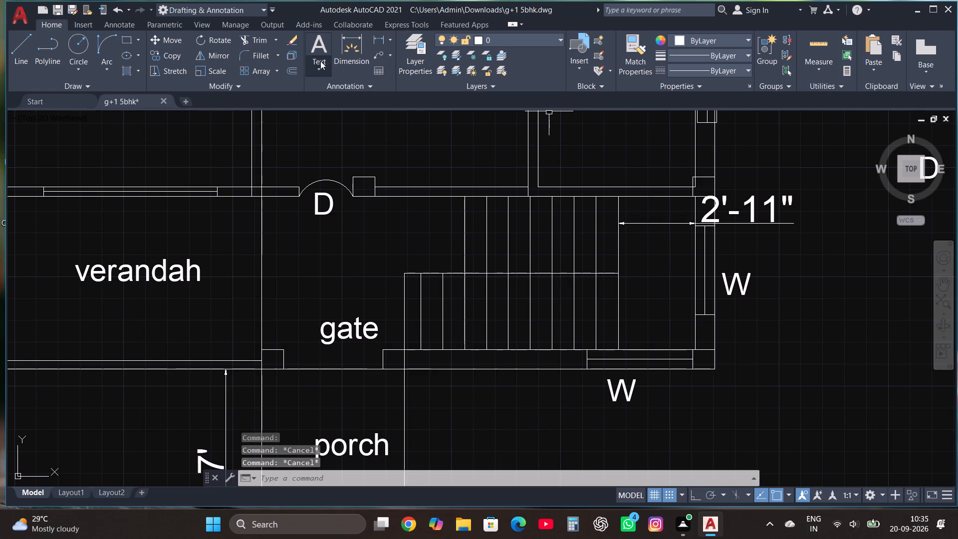
Dimension the staircase's full north-south width at the last tread line, placing the dimension within the landing.
click(335, 51)
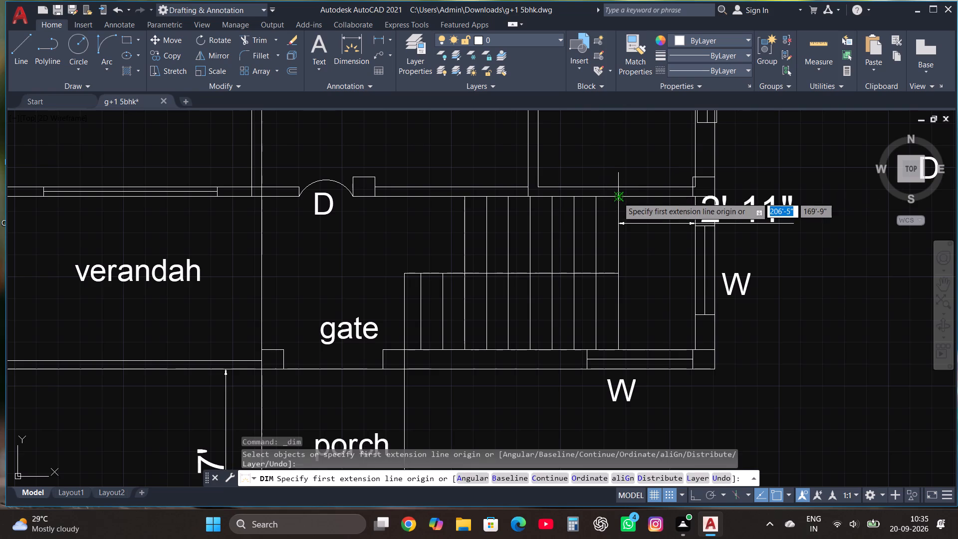
click(618, 197)
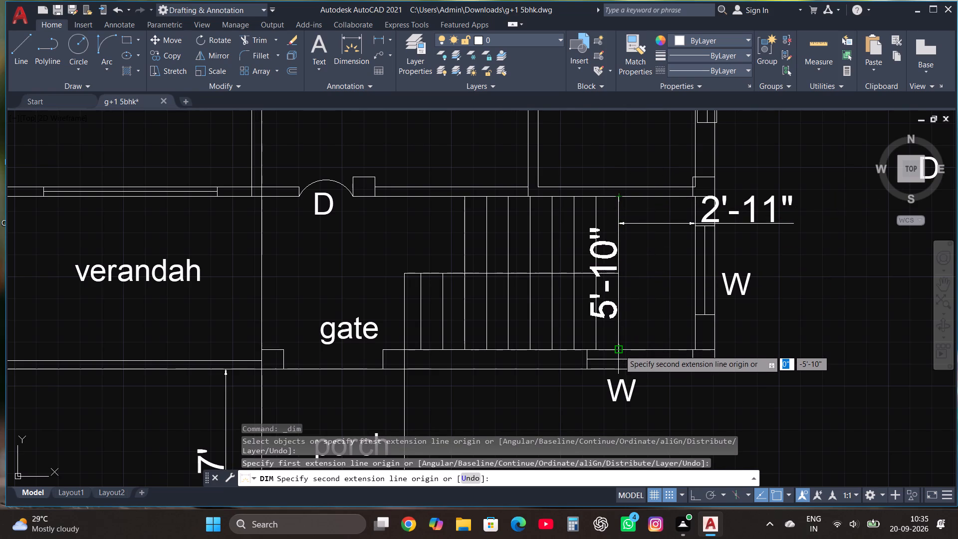
click(619, 350)
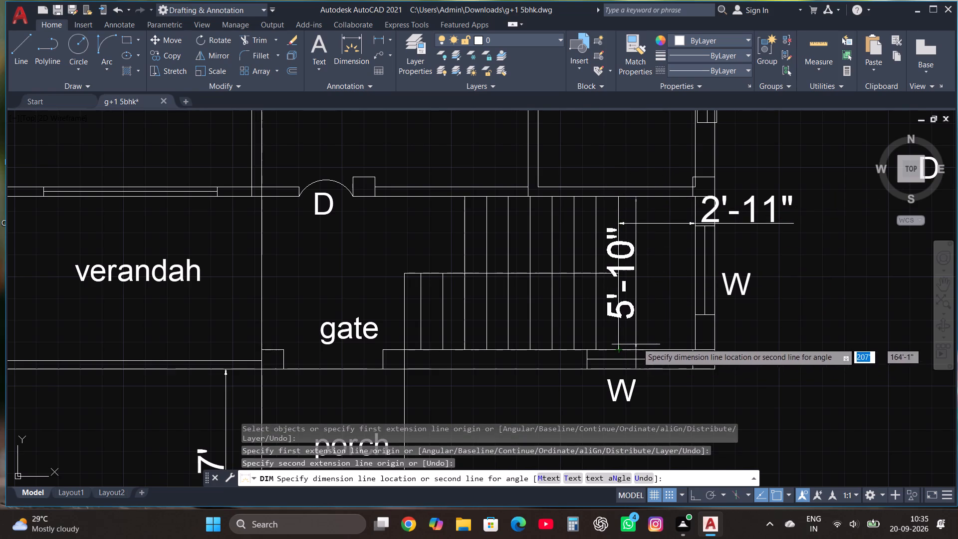
click(658, 337)
Dimension the north stair flight's length along the north wall between its end tread lines, placing the dimension within the flight.
click(342, 43)
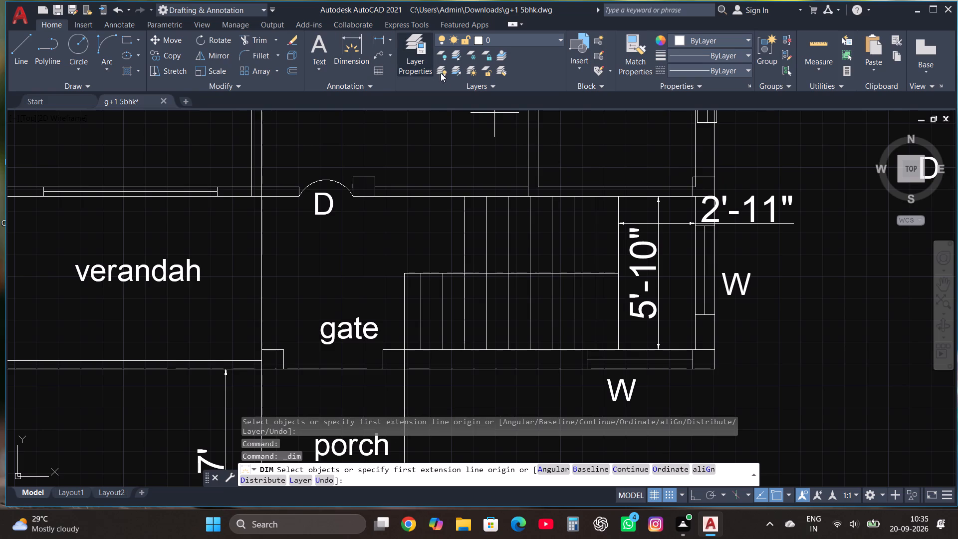
click(620, 200)
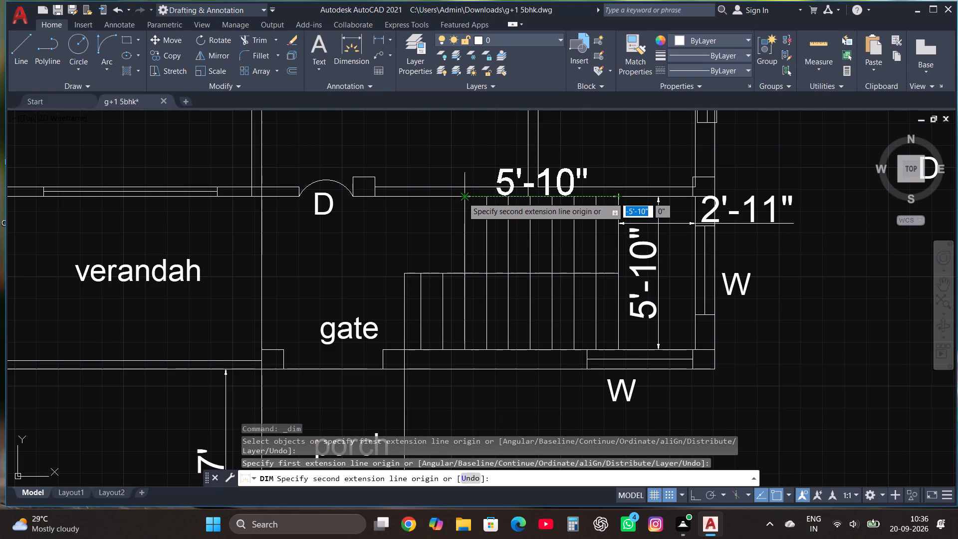
click(463, 197)
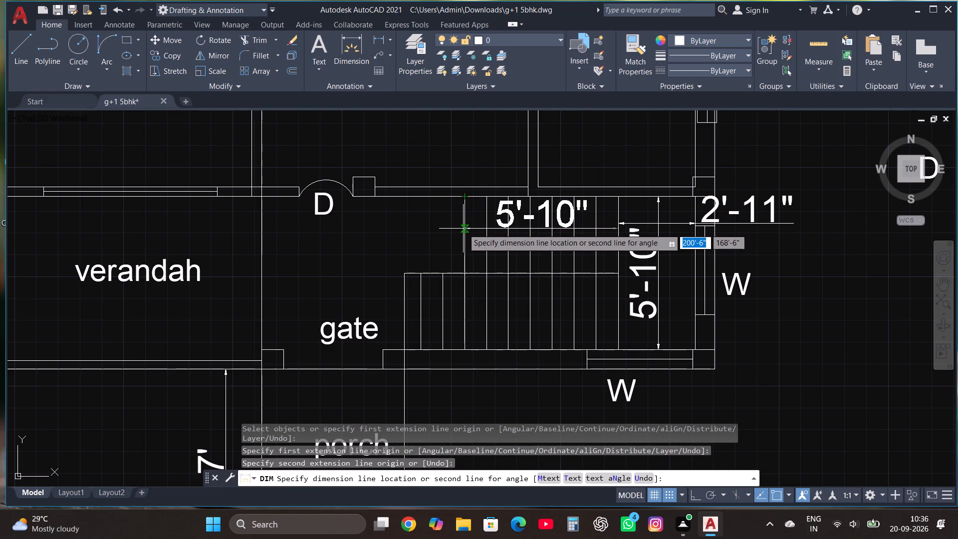
click(463, 229)
Dimension the south stair flight's length along the south wall, from the last tread line to its west end, just inside the wall.
click(359, 41)
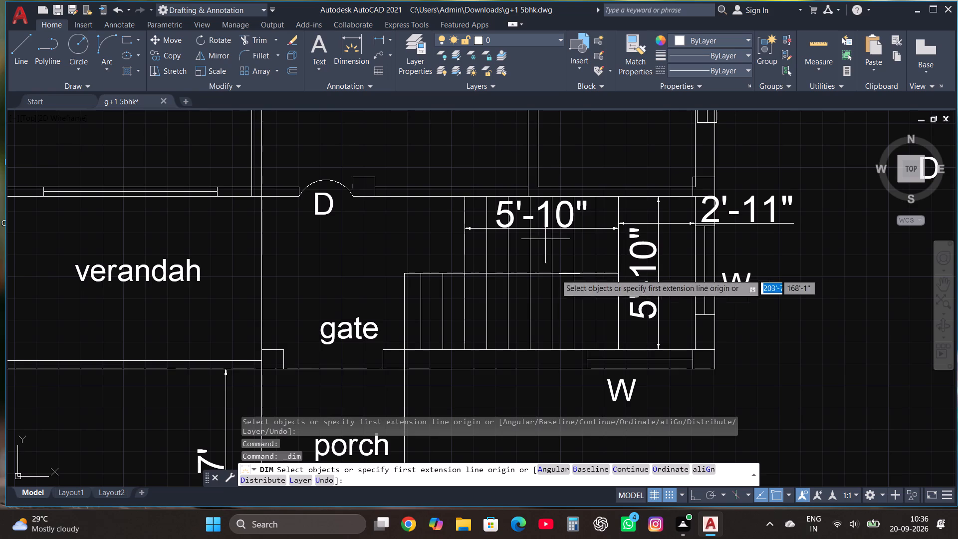
click(619, 349)
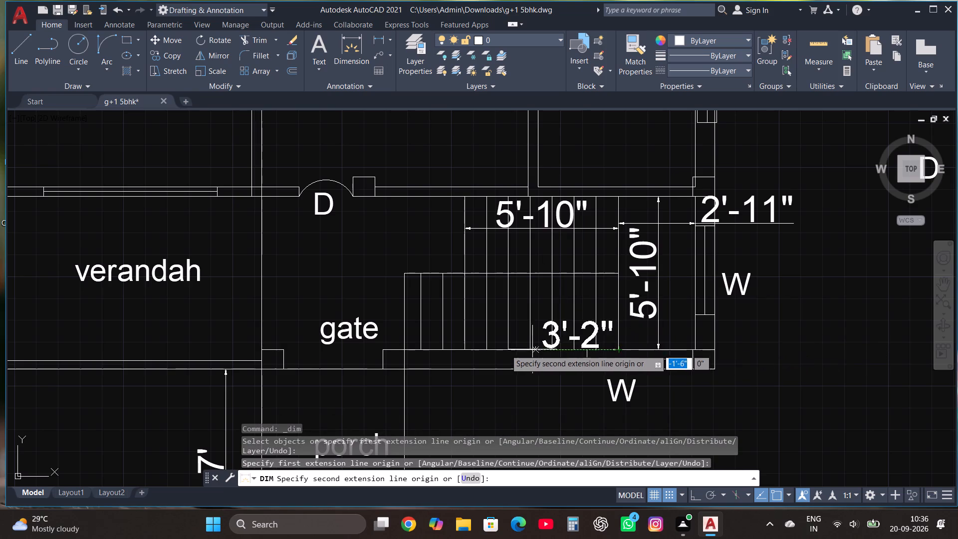
click(406, 348)
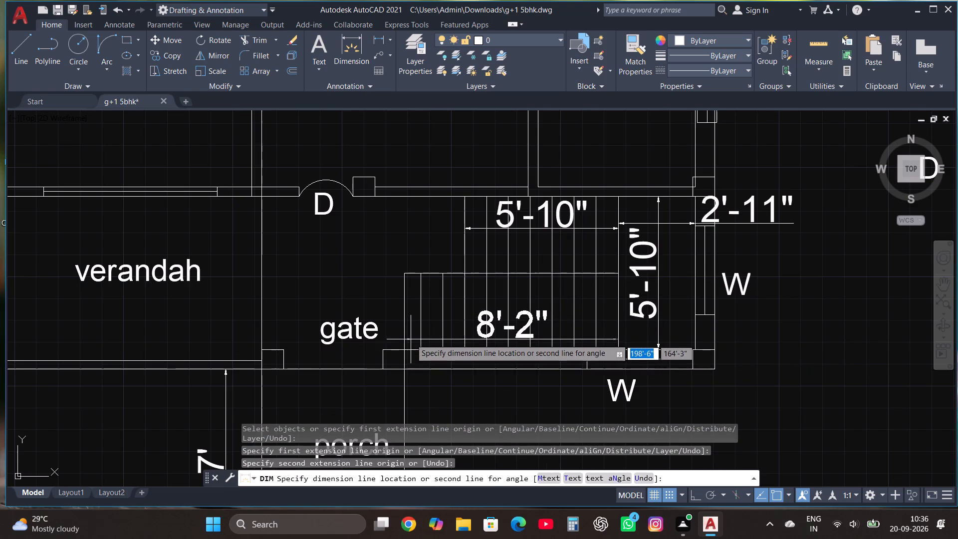
click(411, 339)
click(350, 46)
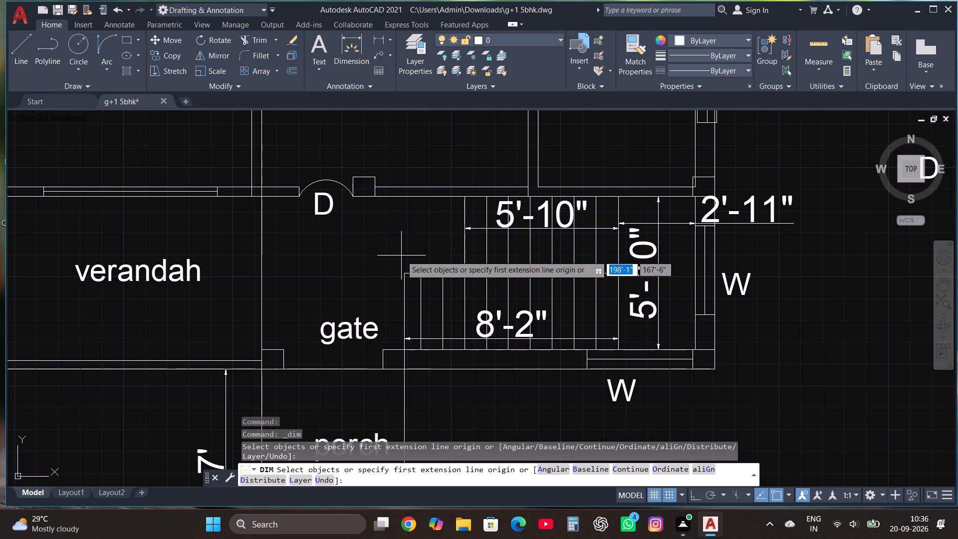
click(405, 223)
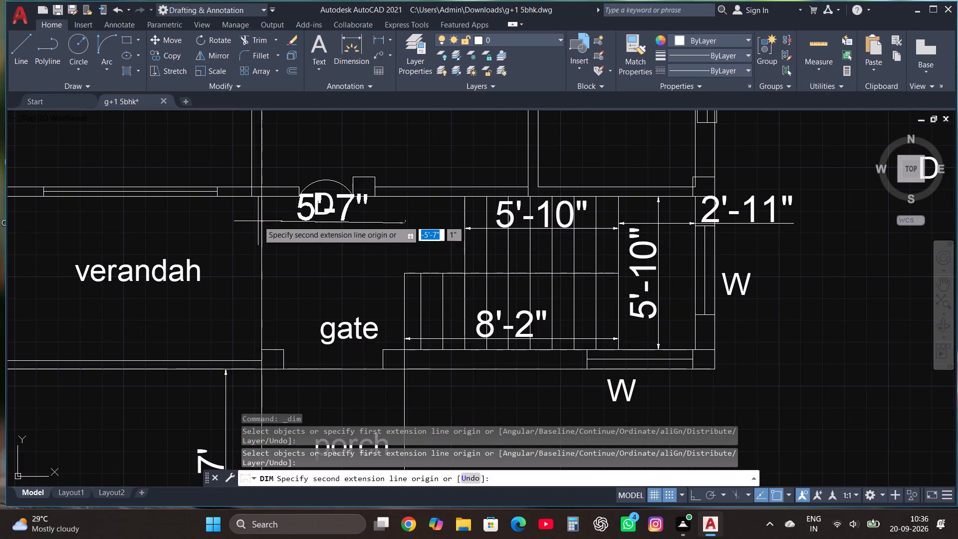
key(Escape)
Dimension the gate area's width from the gate's east jamb to the verandah's east edge, placing the dimension above the gate label.
click(347, 47)
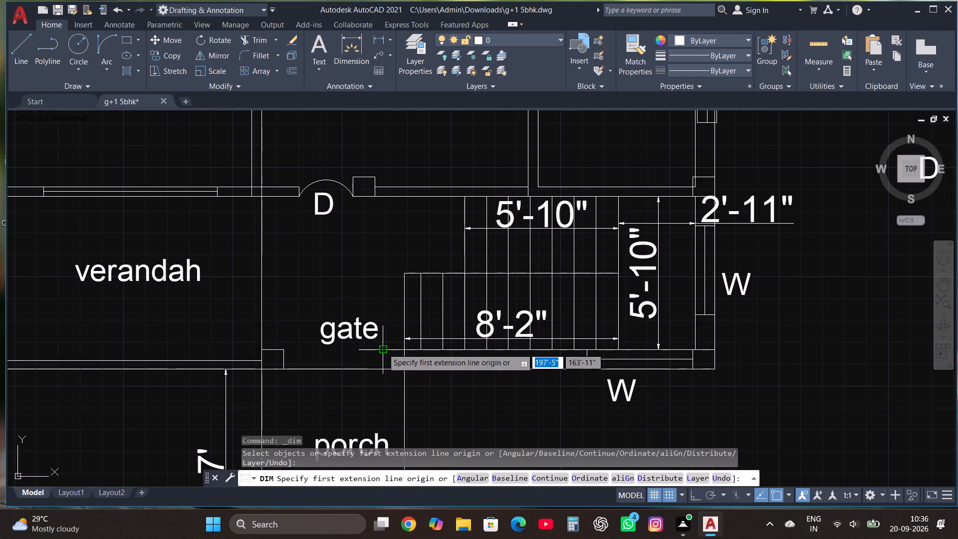
drag(383, 348, 374, 351)
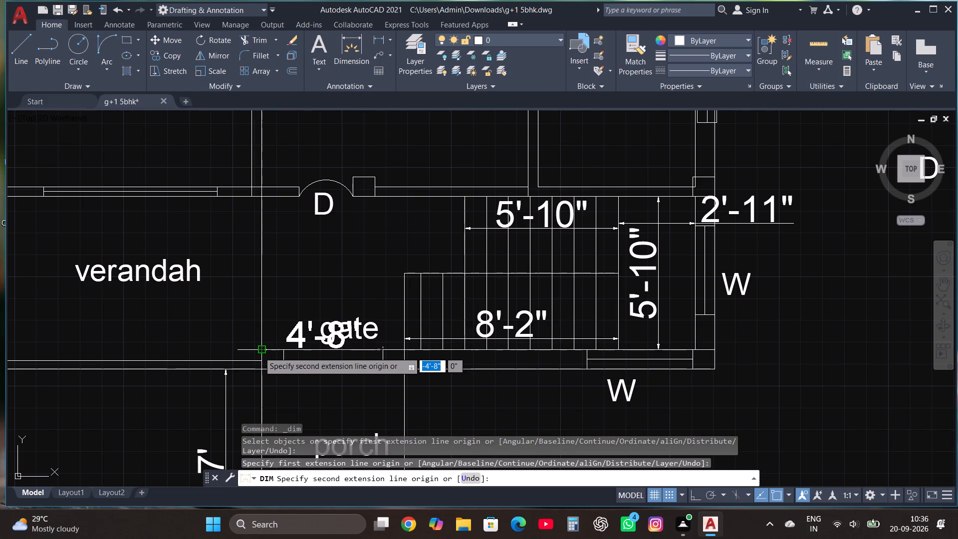
click(259, 352)
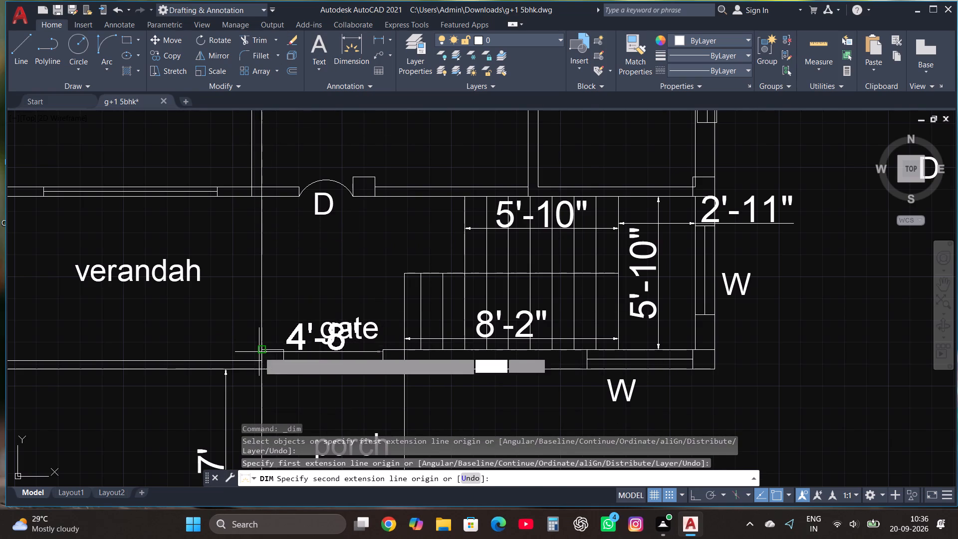
click(275, 252)
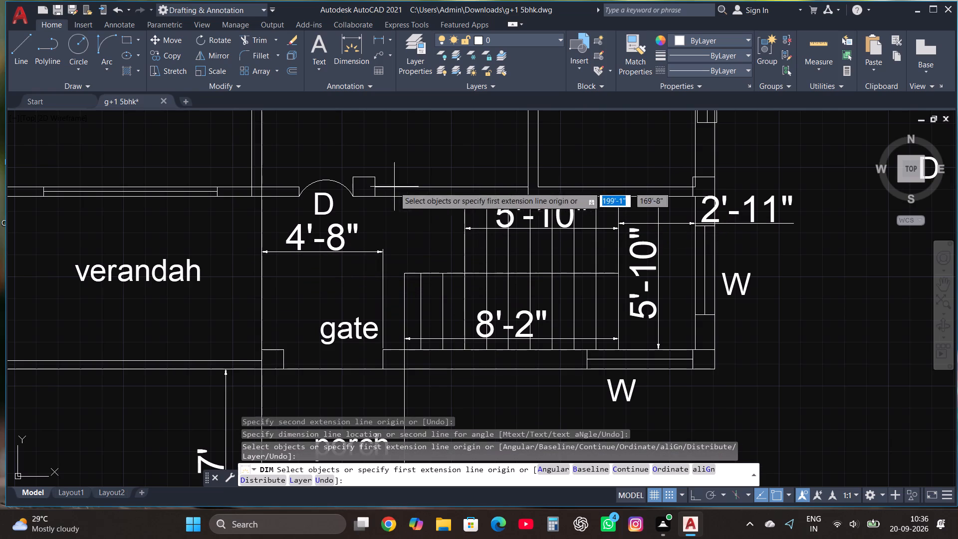
Dimension the gate area's north-south depth from the south wall's outer line to the north wall, placing the dimension inside the area.
click(352, 48)
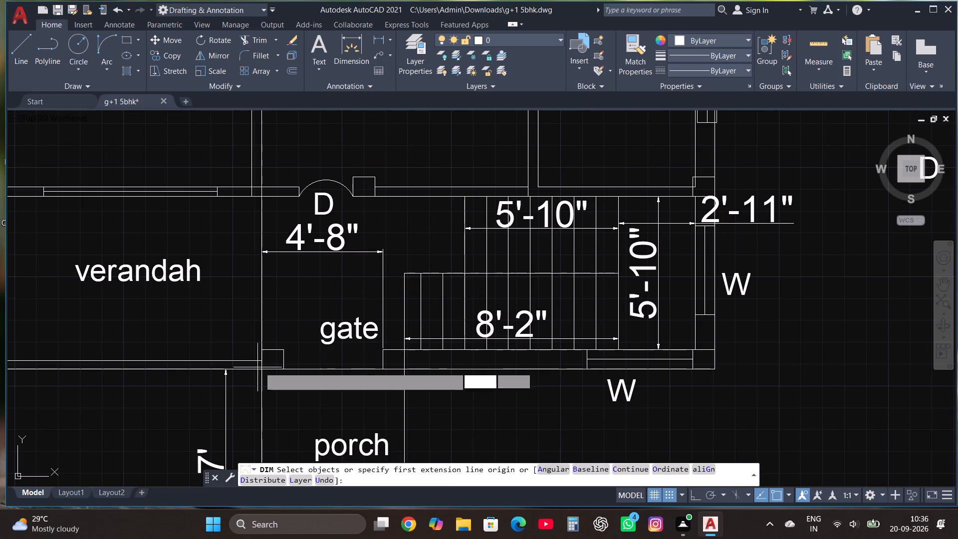
click(262, 367)
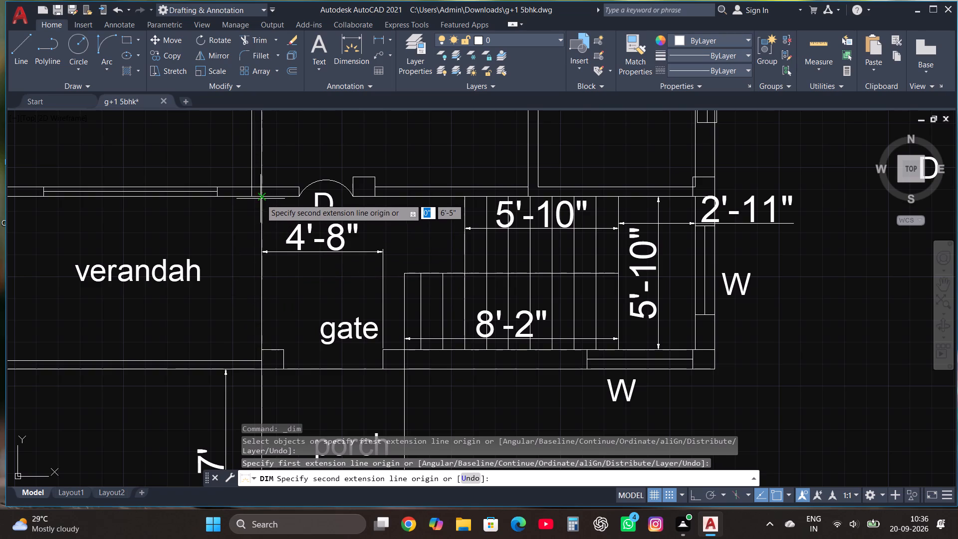
click(260, 196)
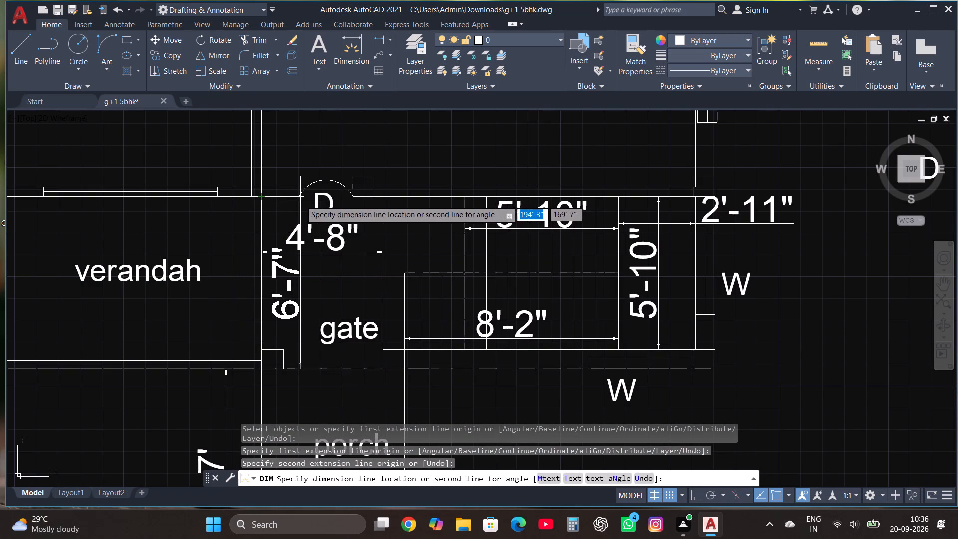
click(300, 200)
key(Escape)
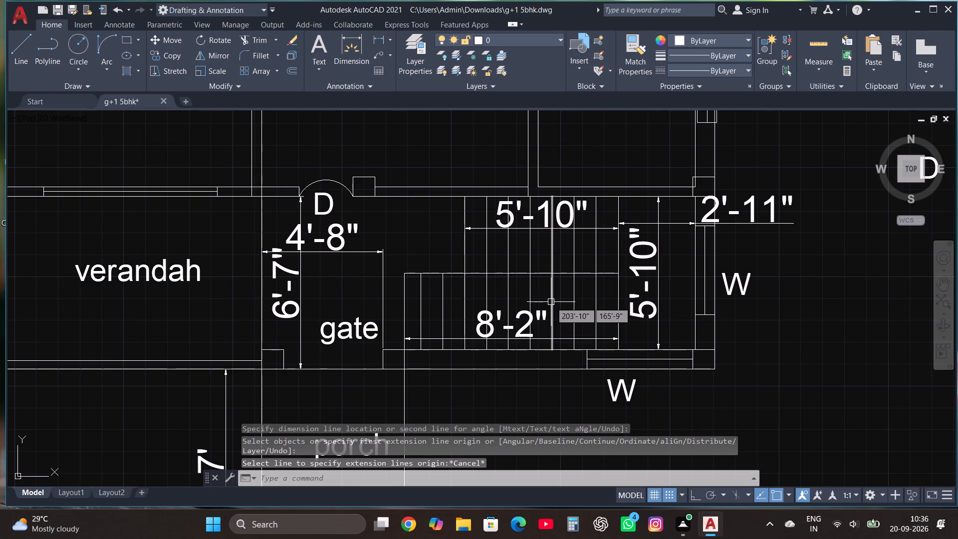
Dimension the north-south length of the bedroom above the verandah, placing the dimension line just inside its east wall.
scroll(537, 344, down, 3)
scroll(381, 241, up, 1)
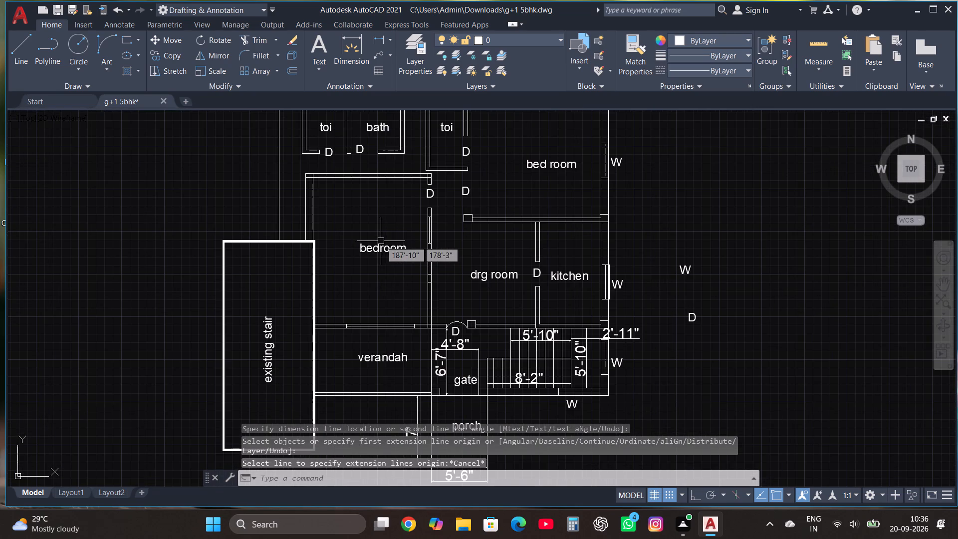
click(354, 41)
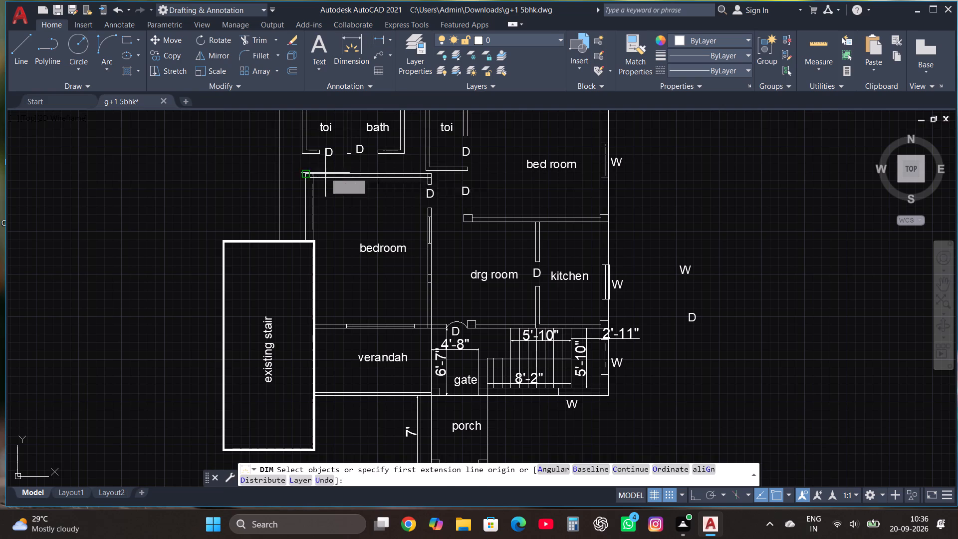
scroll(422, 323, up, 3)
click(433, 326)
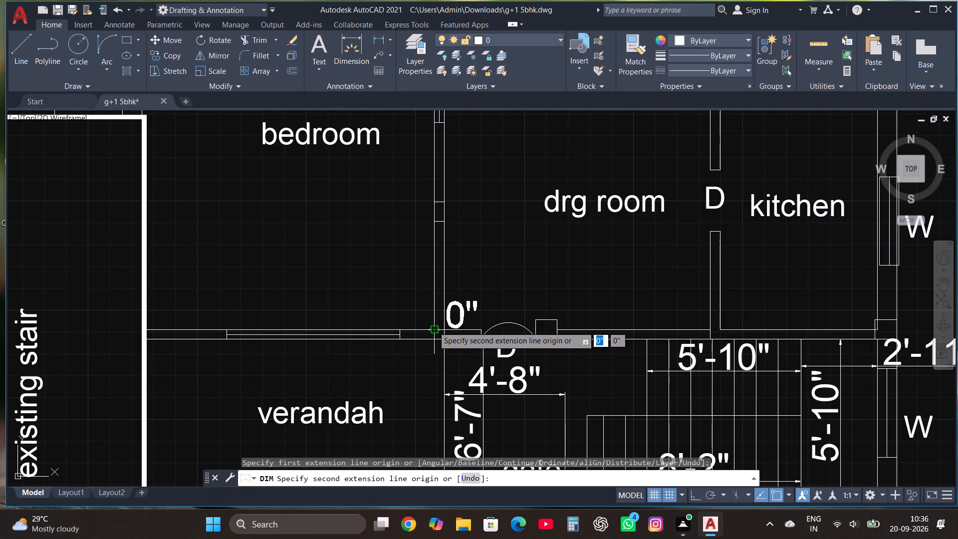
scroll(432, 328, down, 2)
scroll(434, 192, up, 2)
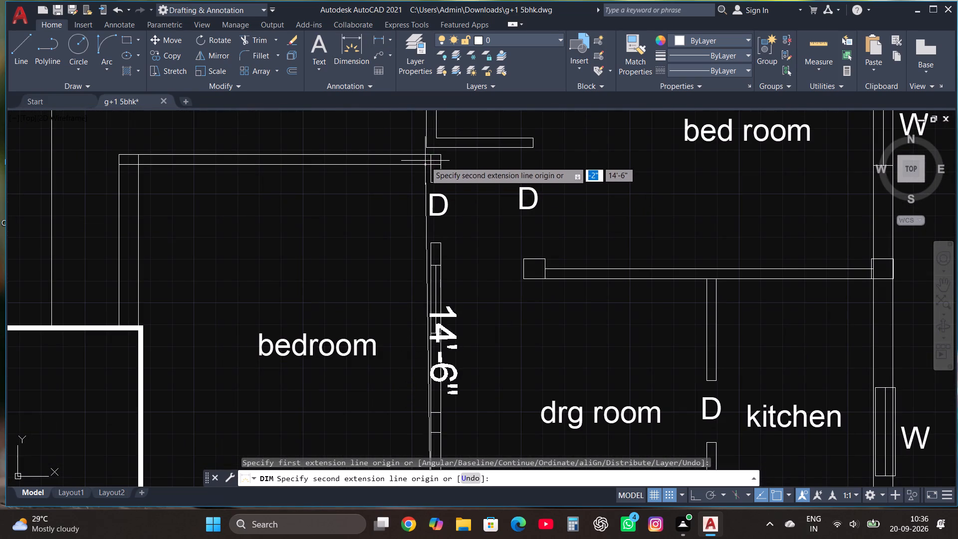
click(429, 167)
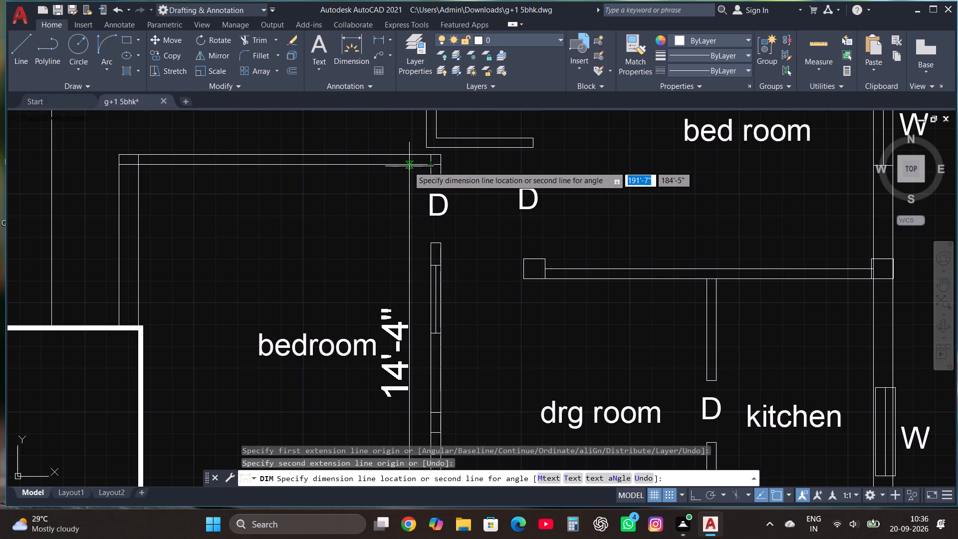
click(408, 166)
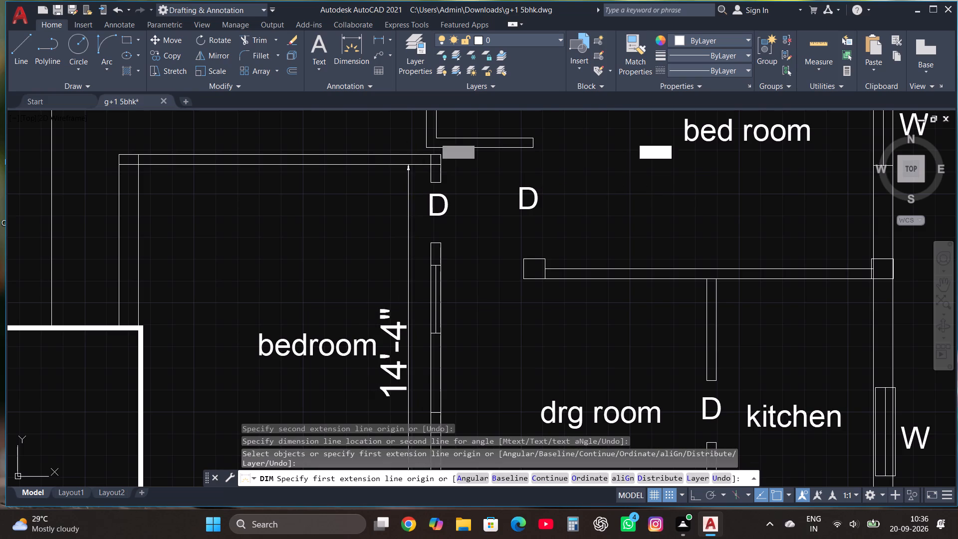
Dimension the same bedroom's east-west width between its inner wall faces, placing the dimension line just below the north wall.
scroll(440, 135, down, 1)
click(349, 37)
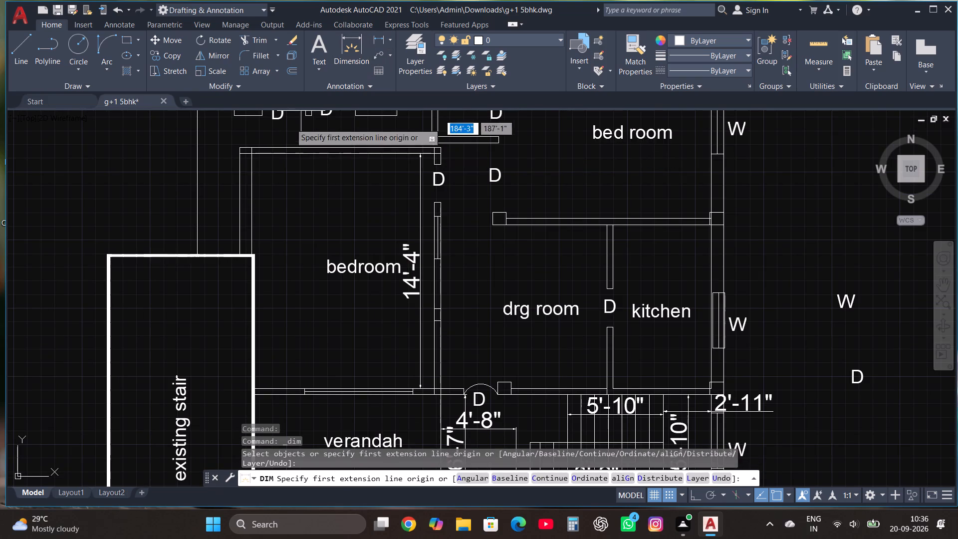
click(252, 156)
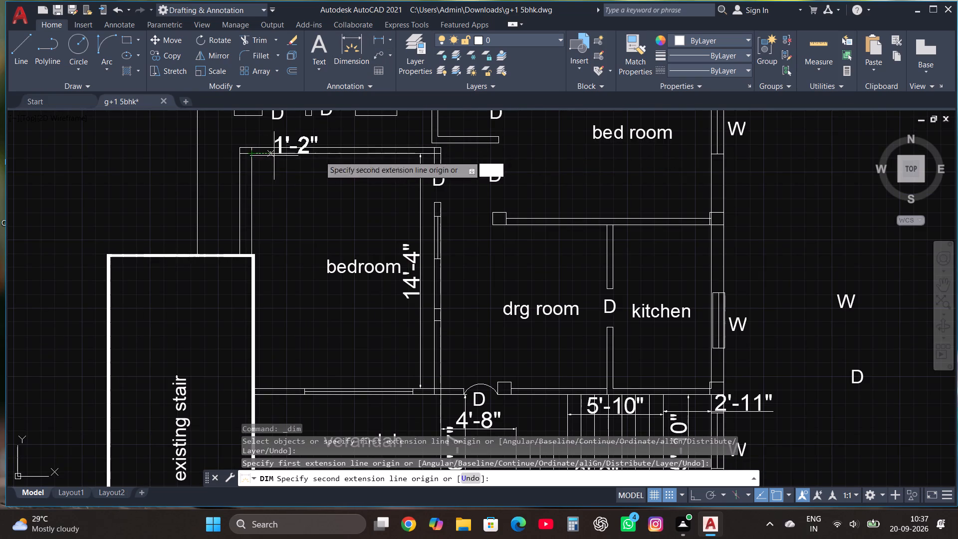
click(434, 154)
click(424, 175)
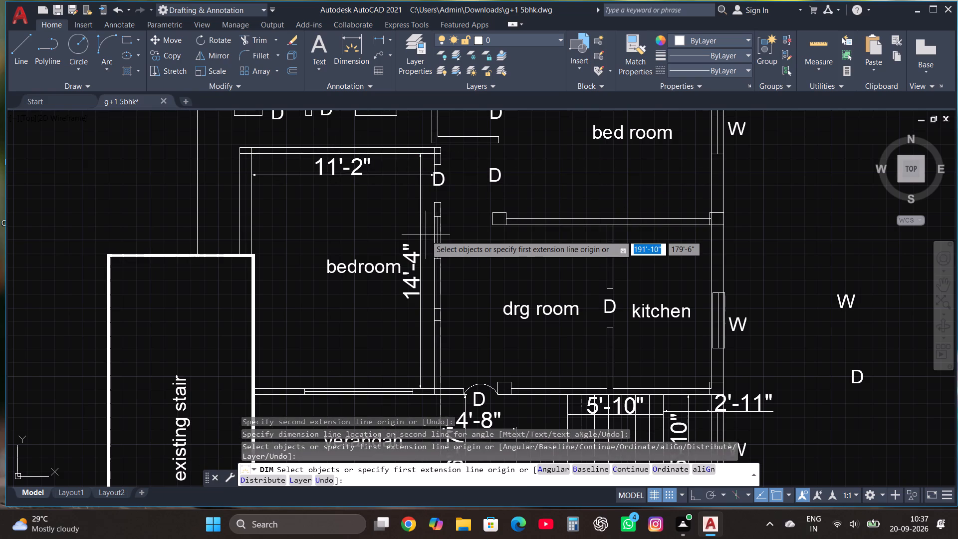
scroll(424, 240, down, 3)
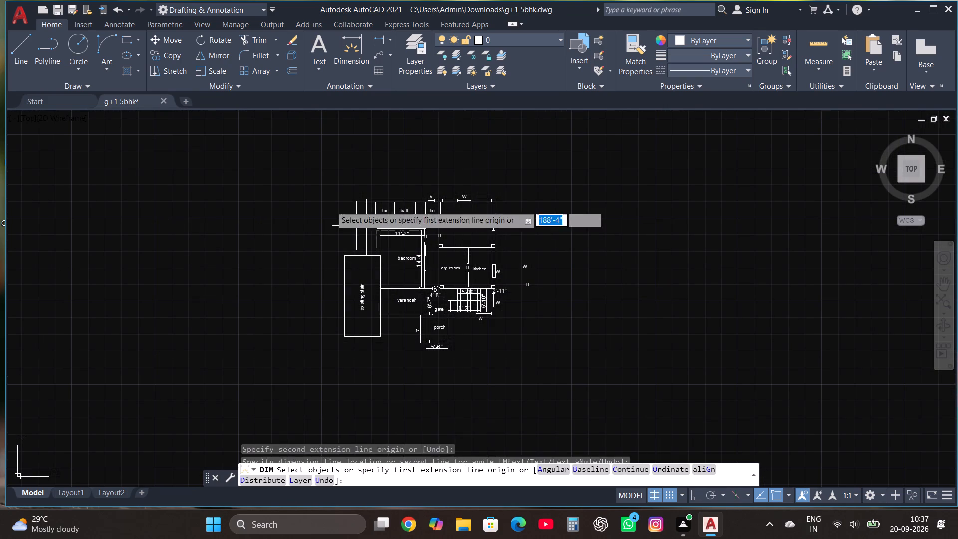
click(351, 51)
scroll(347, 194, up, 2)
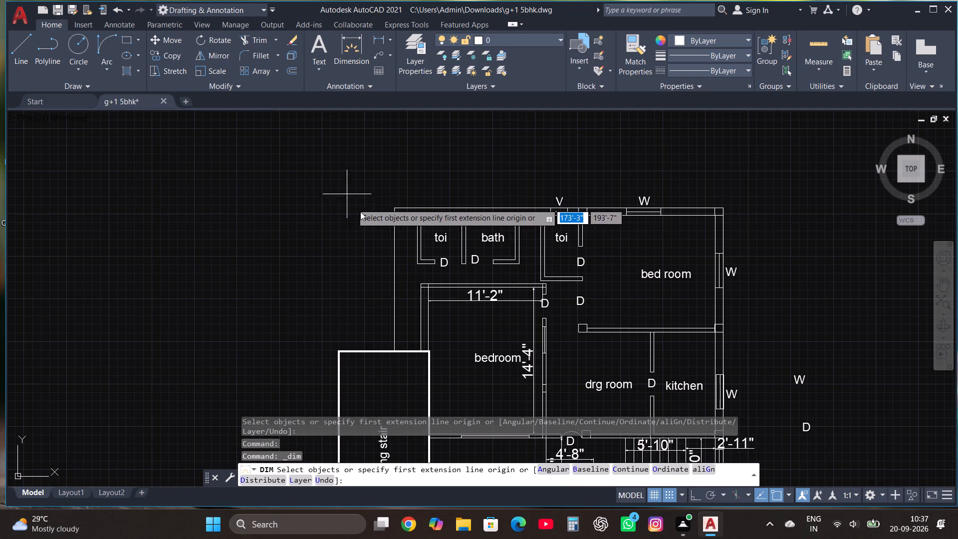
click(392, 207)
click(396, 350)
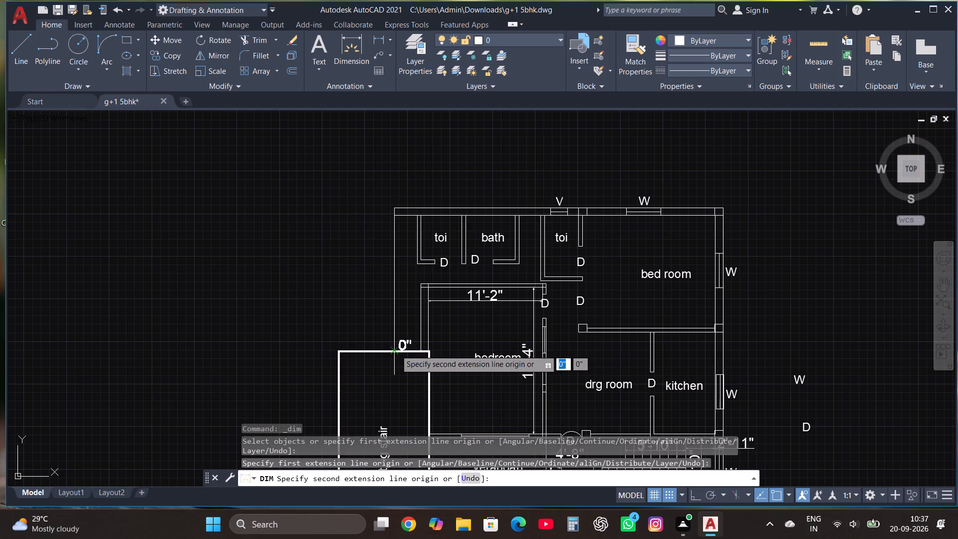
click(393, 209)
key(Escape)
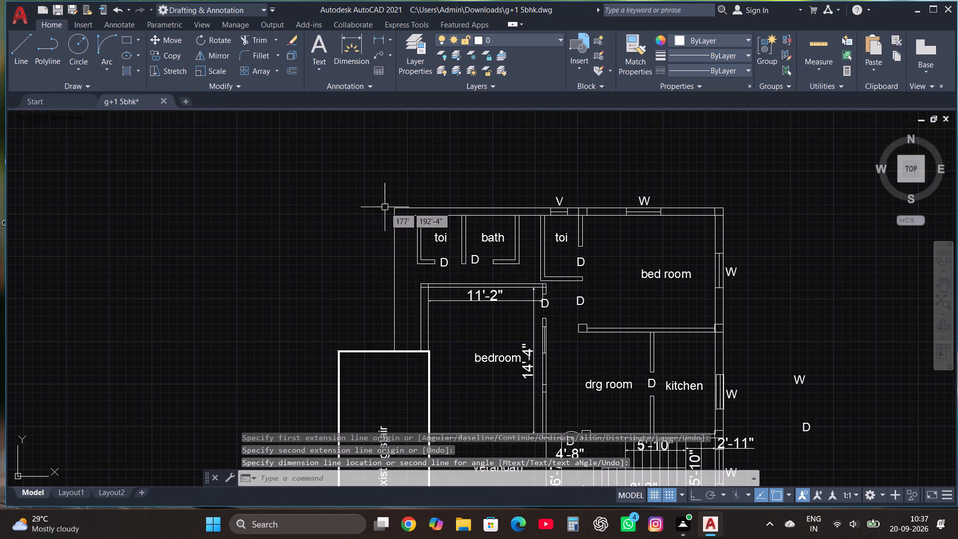
Dimension the west outer line from the existing stair outline to the plan's northwest corner, placing the dimension outside to the west.
click(344, 41)
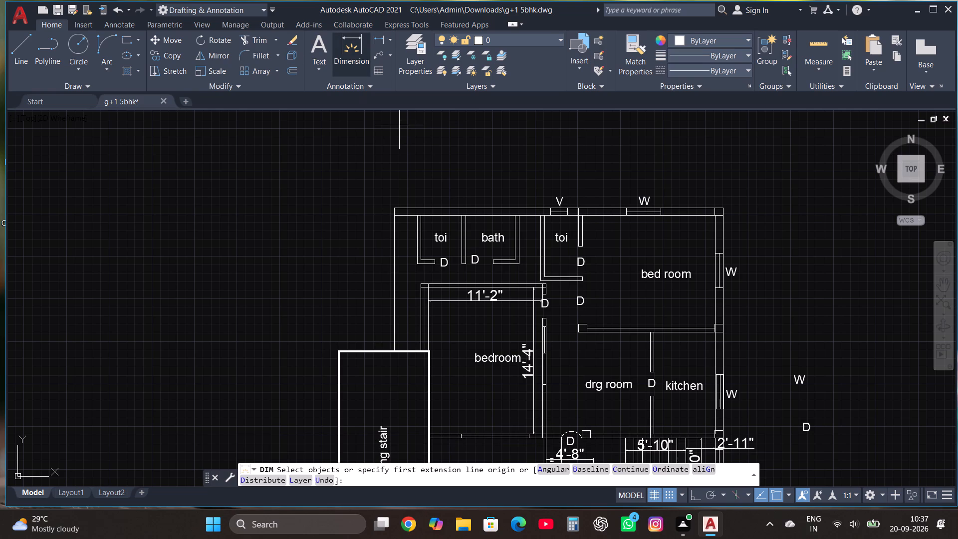
click(395, 349)
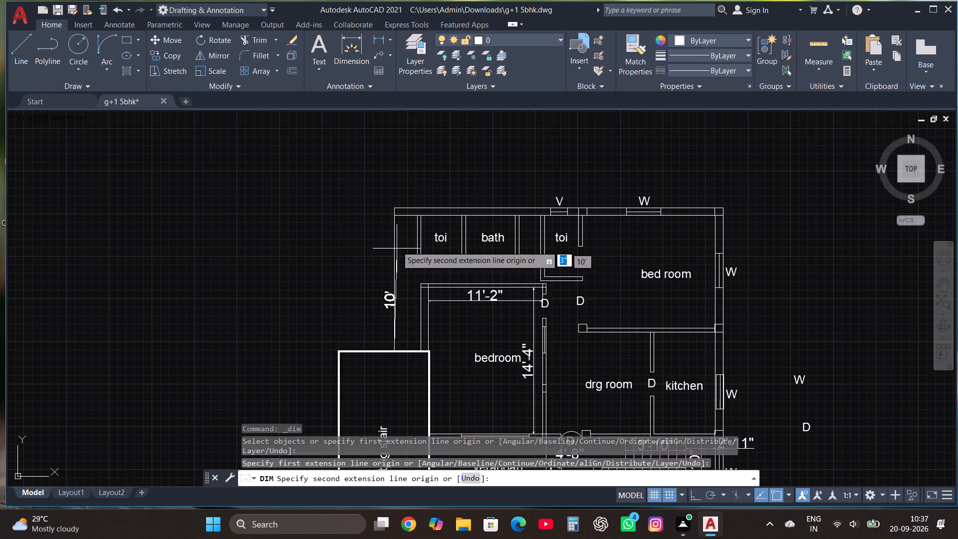
click(393, 207)
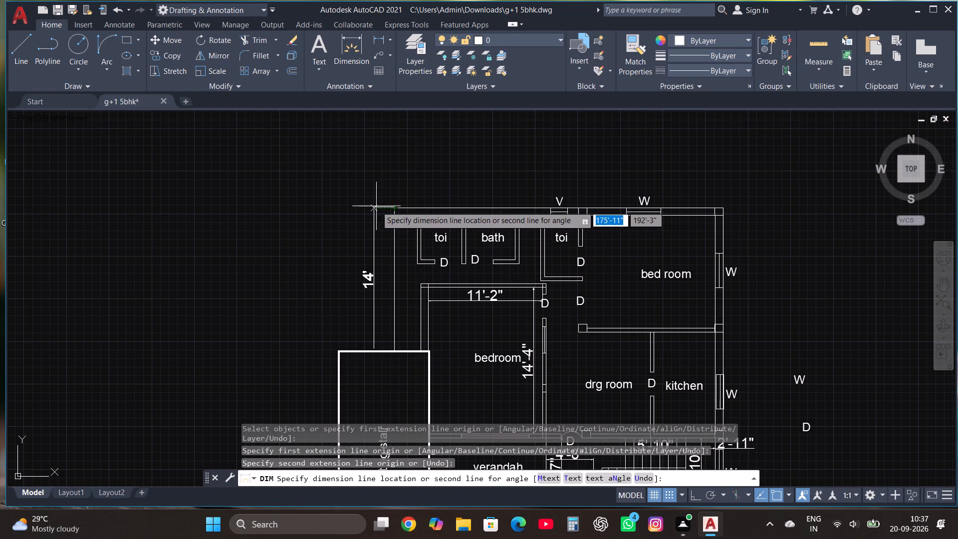
click(376, 206)
key(Escape)
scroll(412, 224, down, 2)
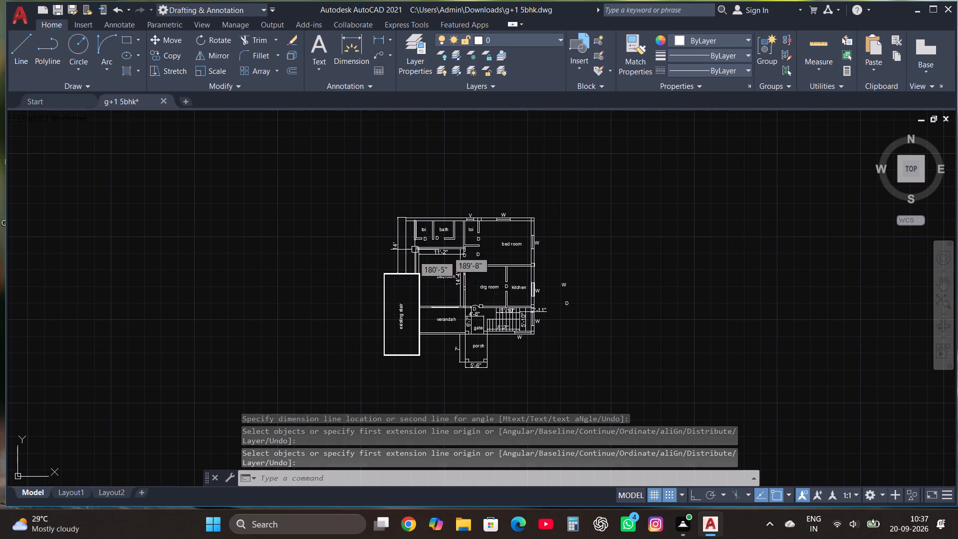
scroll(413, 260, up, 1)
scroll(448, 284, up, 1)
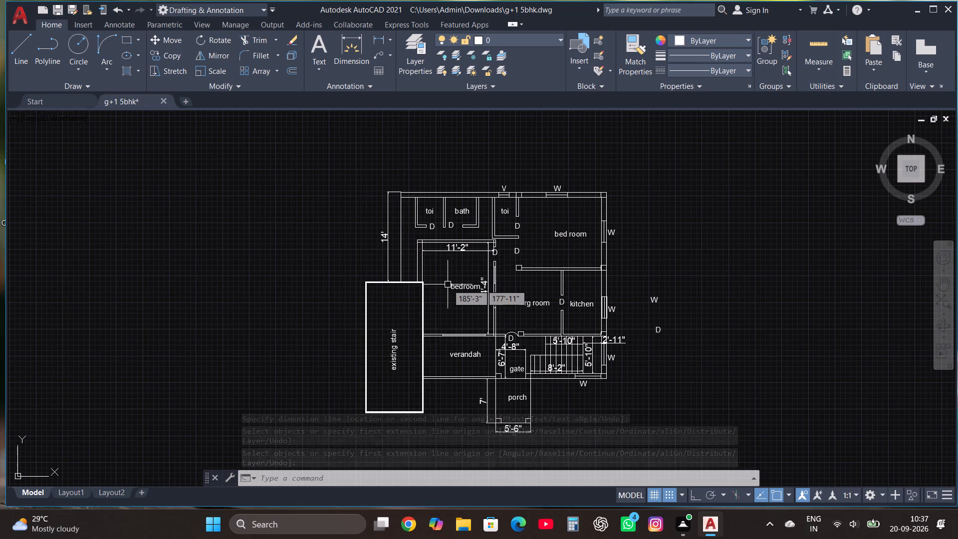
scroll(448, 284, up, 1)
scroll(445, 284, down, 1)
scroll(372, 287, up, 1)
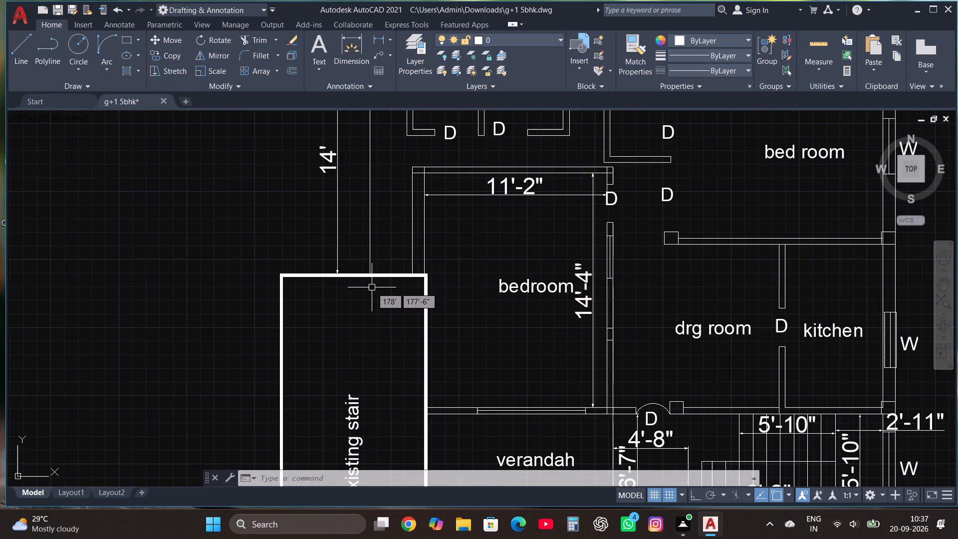
Dimension the north wall's full outer east-west length, placing the dimension line outside to the north above the window and ventilator tags.
click(378, 276)
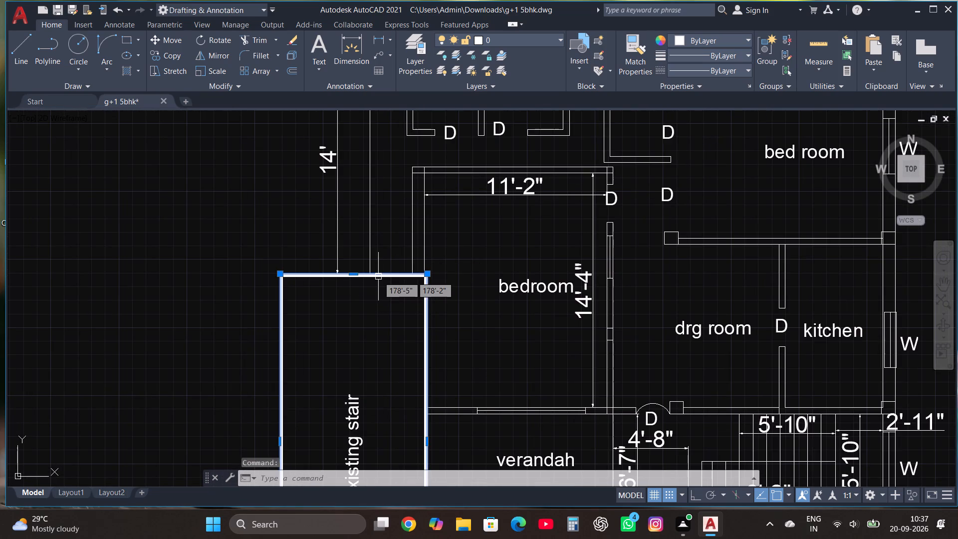
key(Escape)
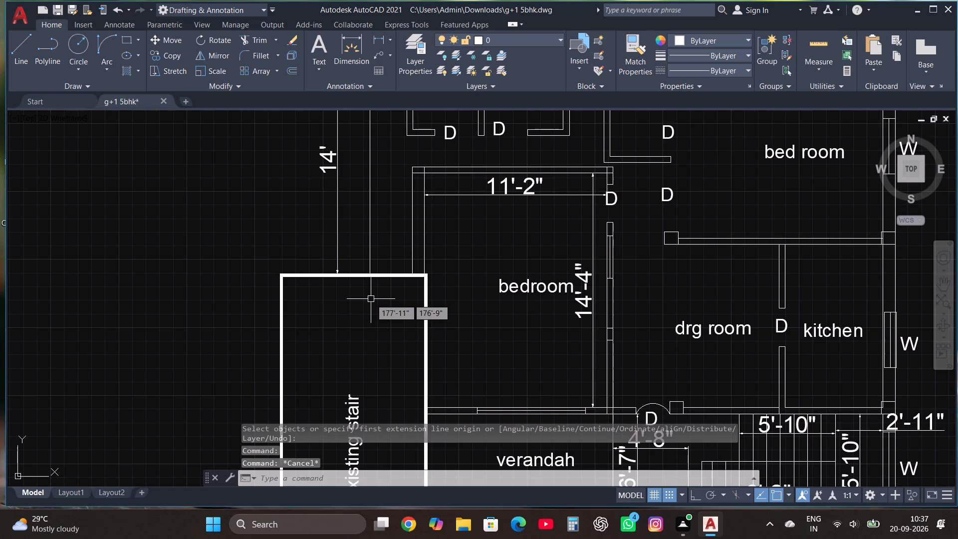
scroll(383, 311, down, 2)
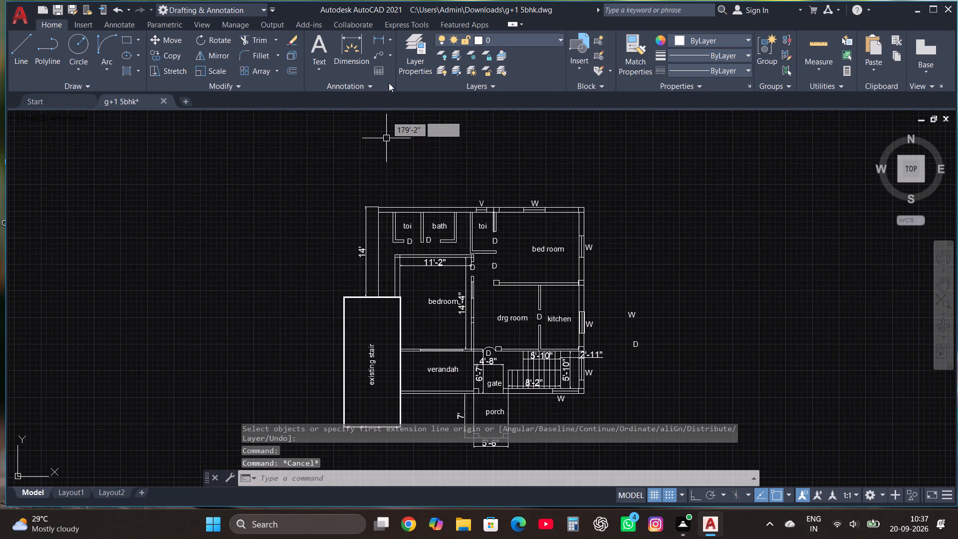
click(345, 38)
scroll(381, 216, up, 1)
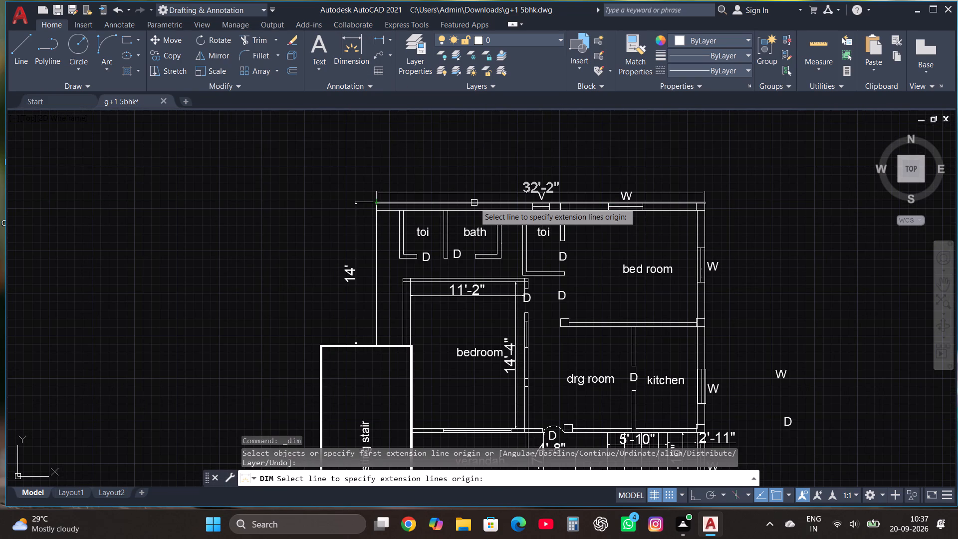
click(474, 203)
click(474, 167)
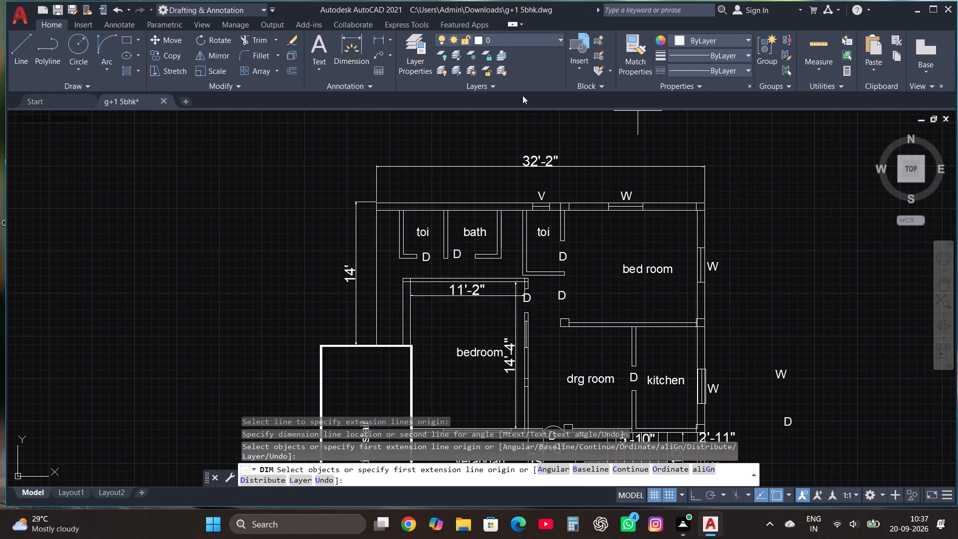
Dimension the northeast bed room's north-south length from the north wall's inner face to its south wall, placing the dimension just inside the east wall.
click(355, 38)
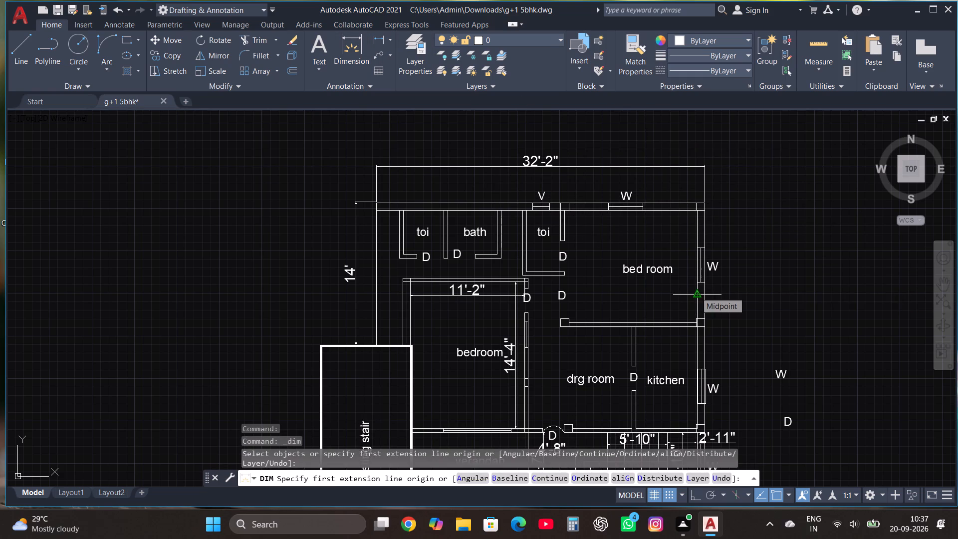
drag(702, 266, 708, 242)
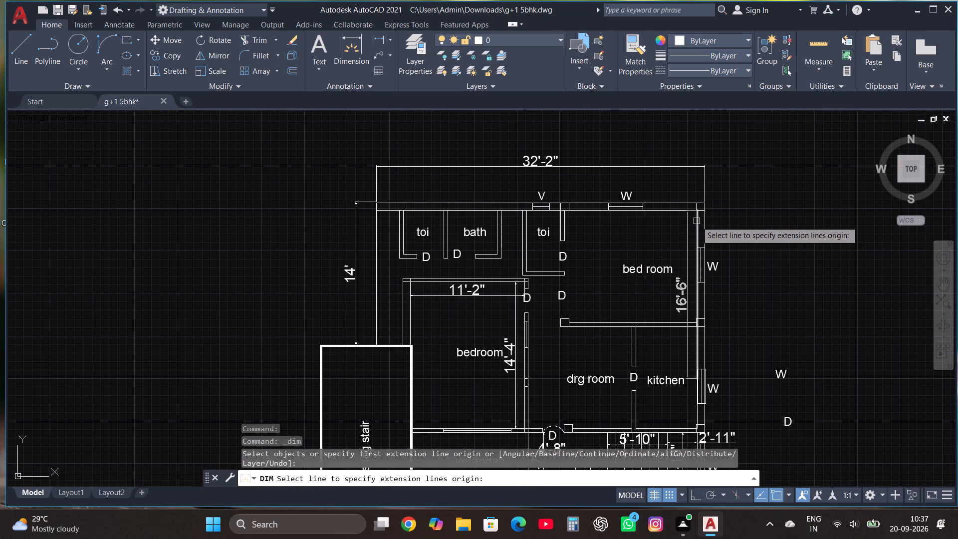
click(697, 213)
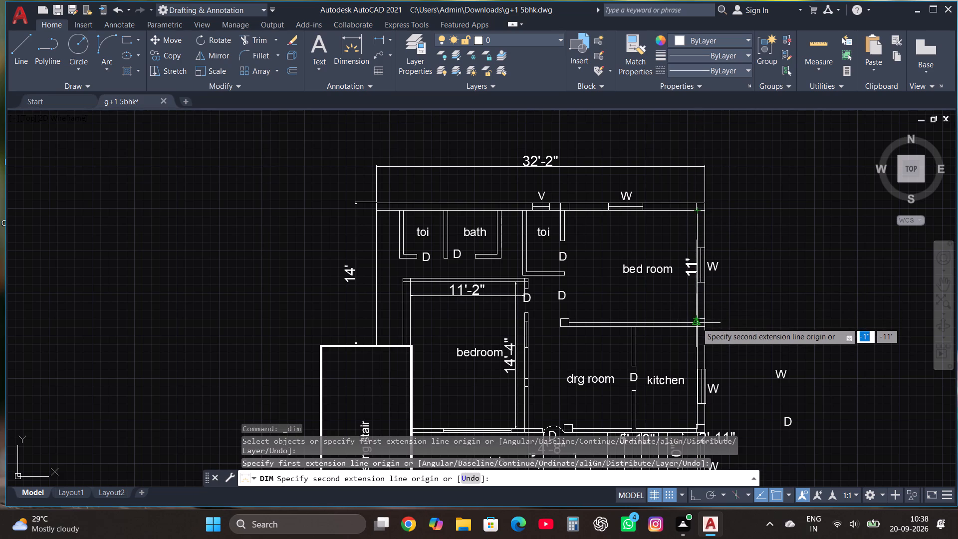
scroll(697, 322, up, 3)
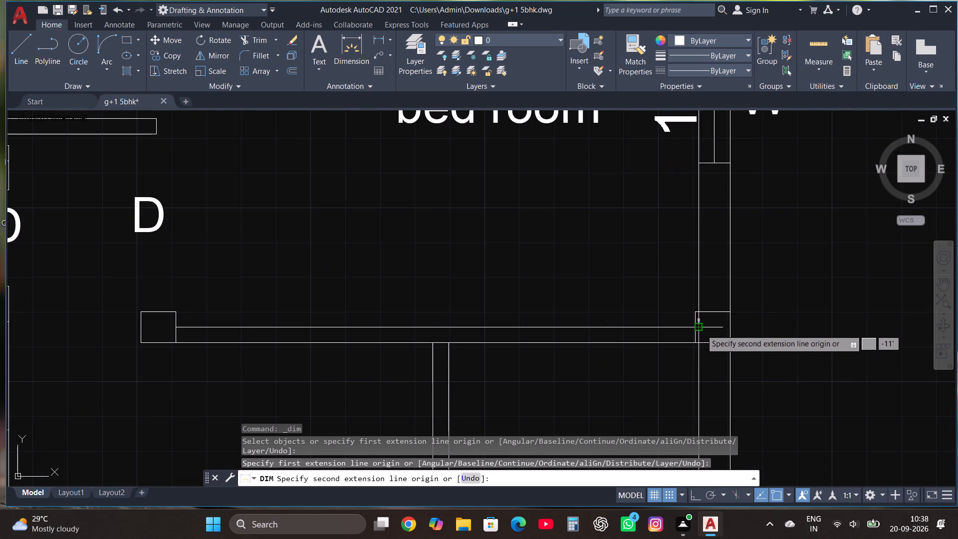
click(701, 329)
scroll(701, 329, down, 2)
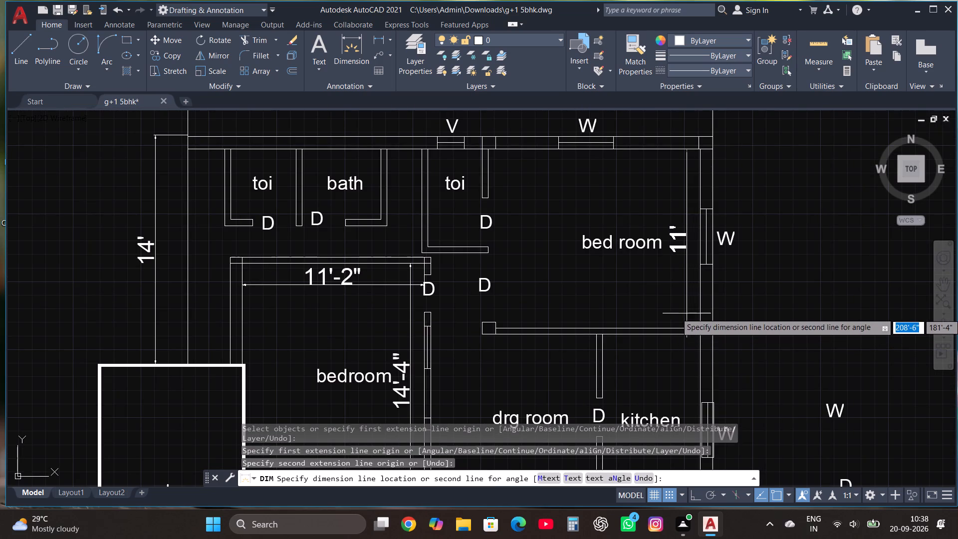
click(687, 312)
Dimension the same bed room's east-west width between its inner wall faces, placing the dimension line just below the north wall.
click(352, 39)
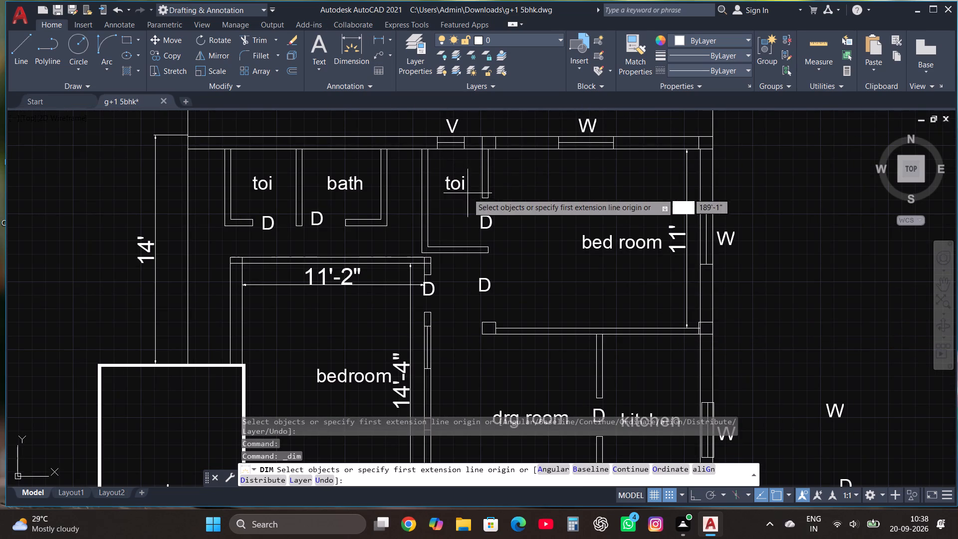
click(489, 147)
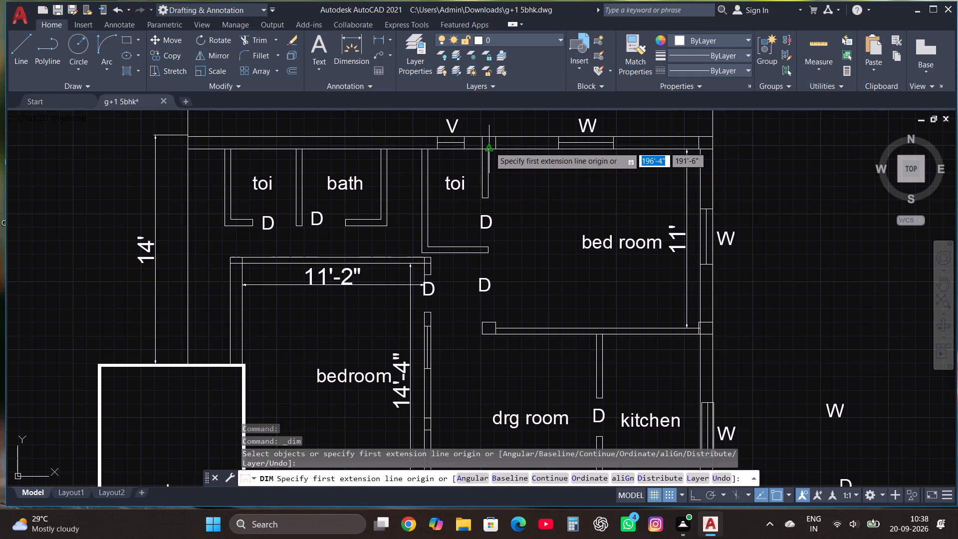
click(702, 150)
click(696, 182)
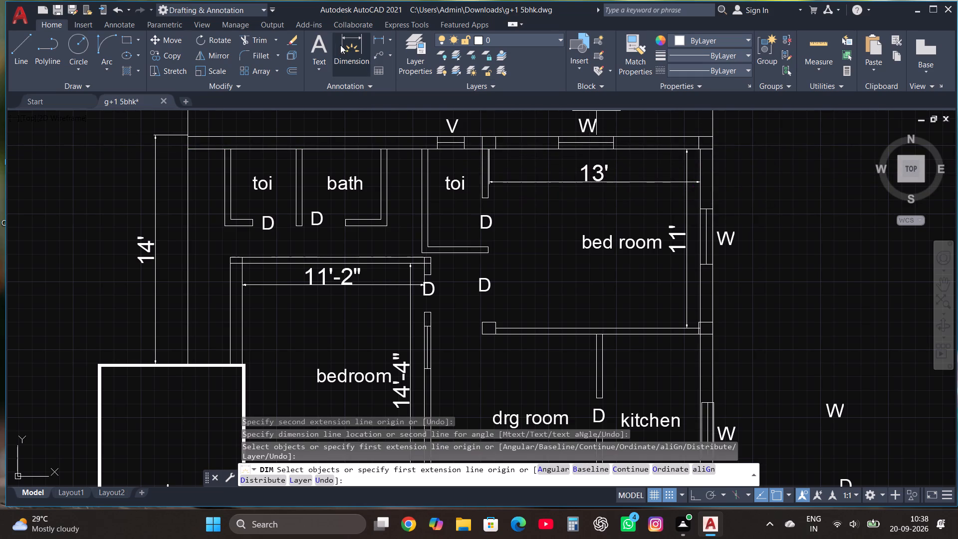
Dimension the east-west inner width of the toilet adjoining the northeast bed room, placing the dimension line just below the north wall.
click(343, 45)
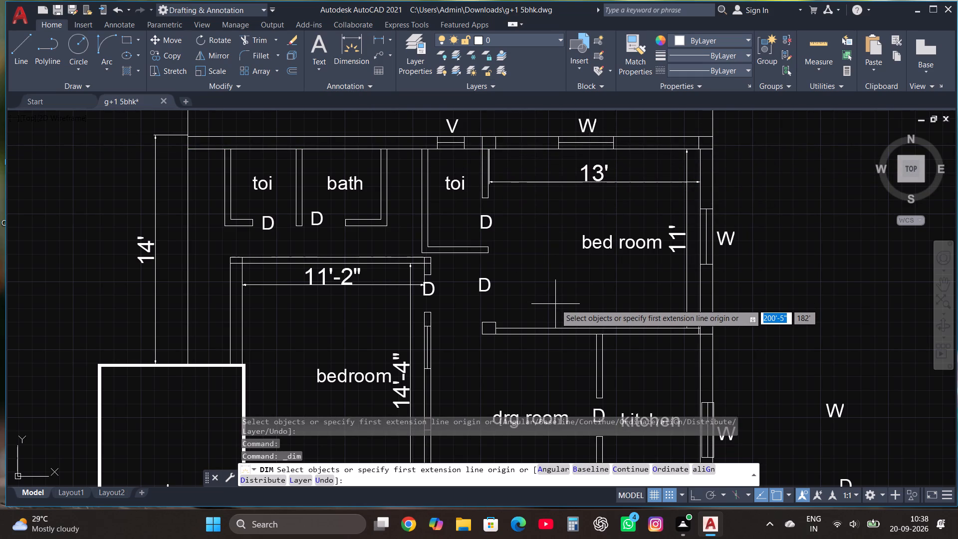
click(429, 148)
click(478, 149)
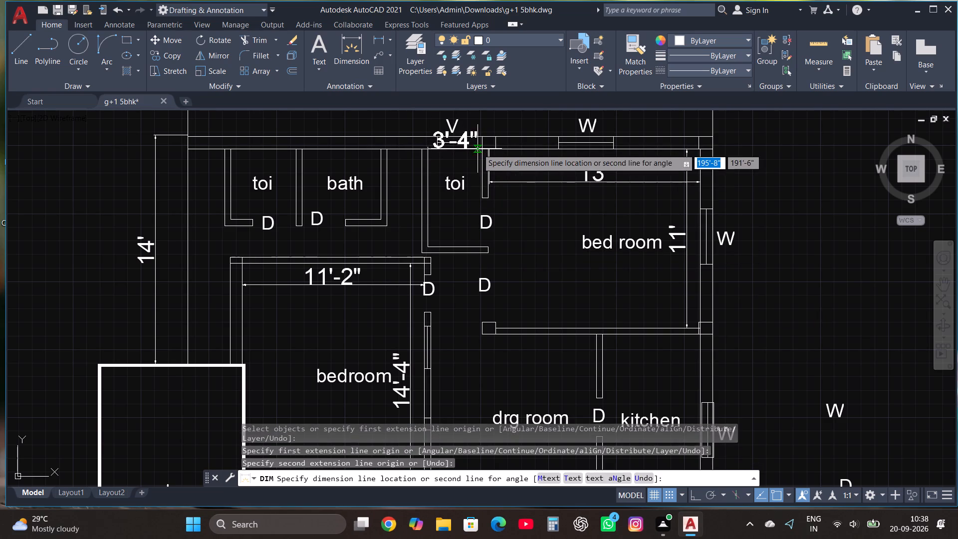
click(478, 167)
Dimension the same toilet's north-south inner length, placing the dimension line inside near its west wall.
click(347, 49)
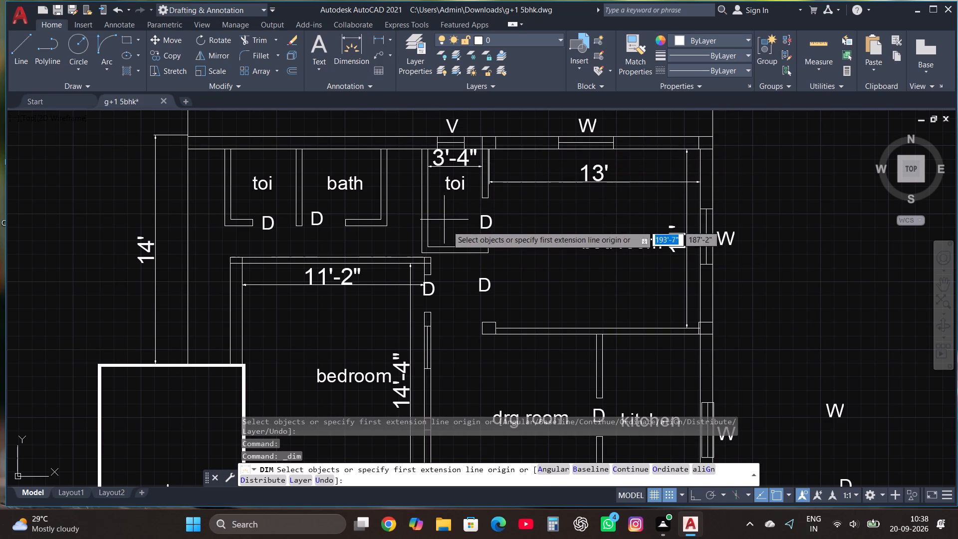
click(431, 247)
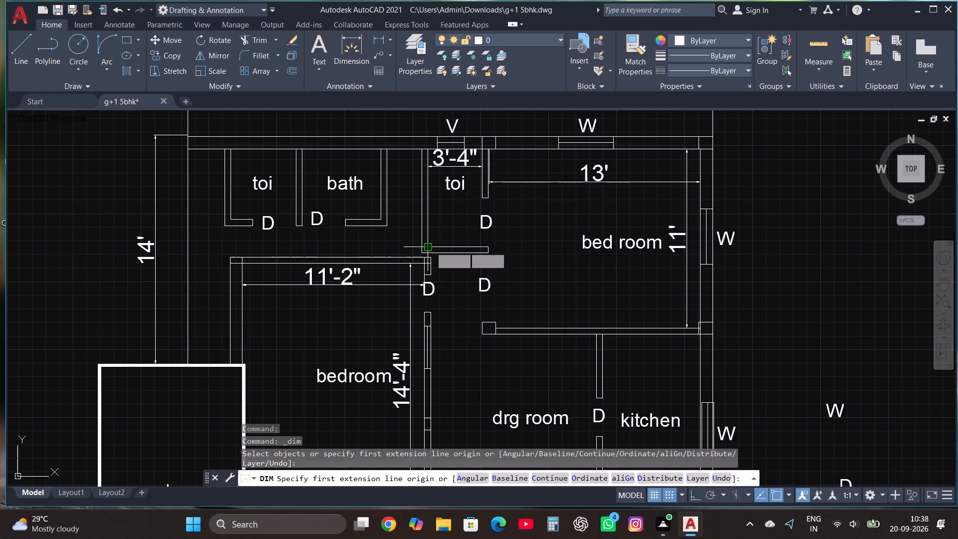
click(429, 151)
click(444, 159)
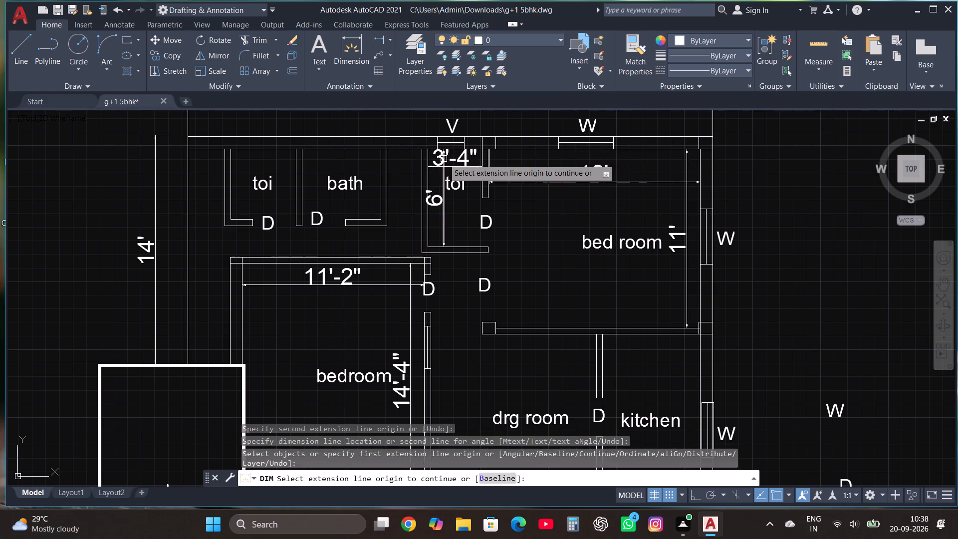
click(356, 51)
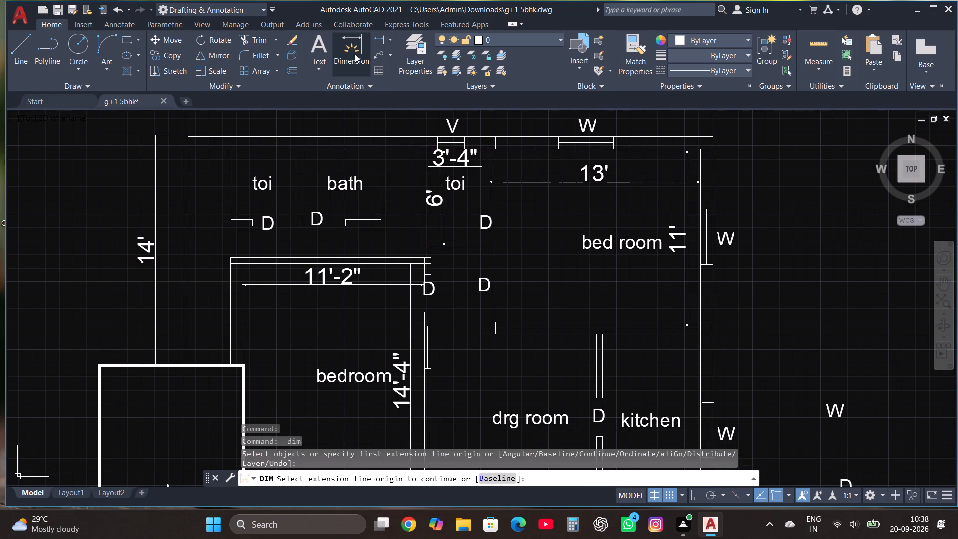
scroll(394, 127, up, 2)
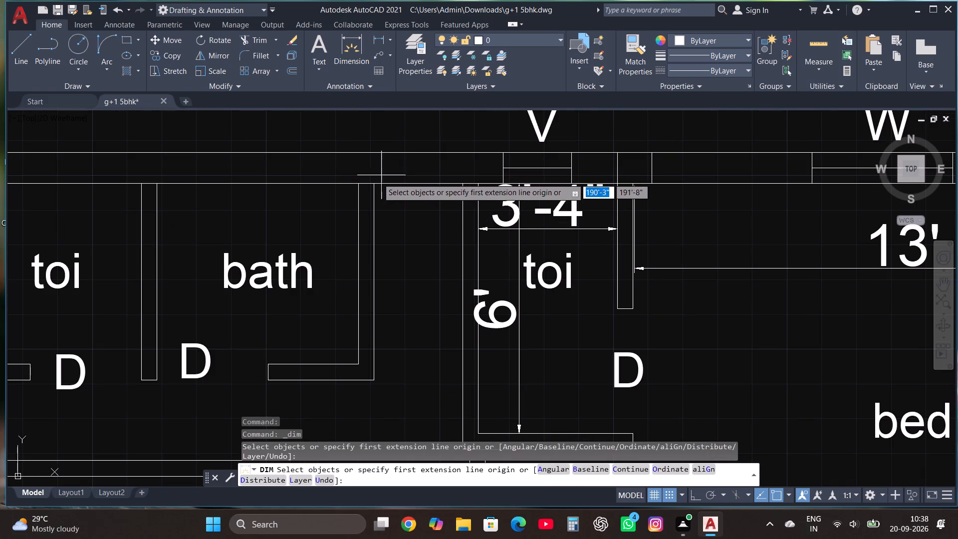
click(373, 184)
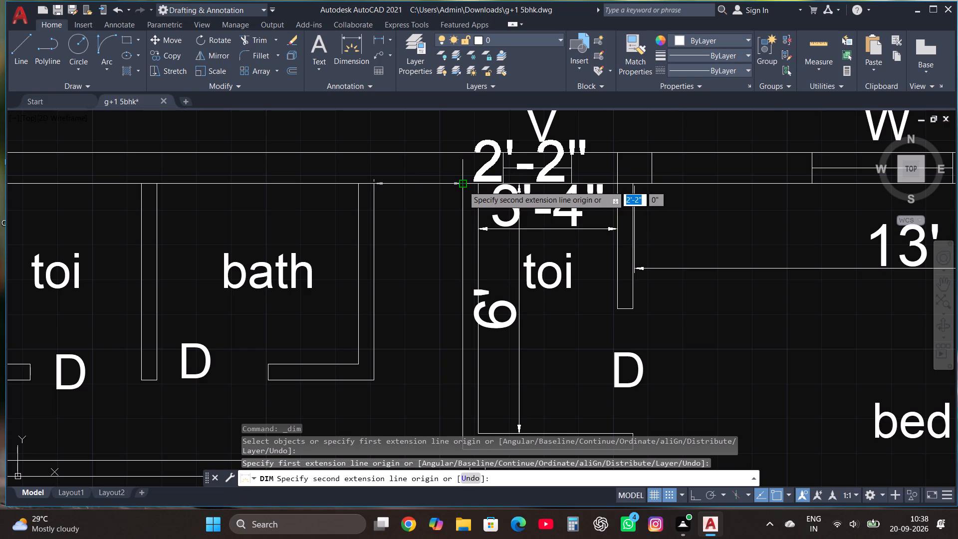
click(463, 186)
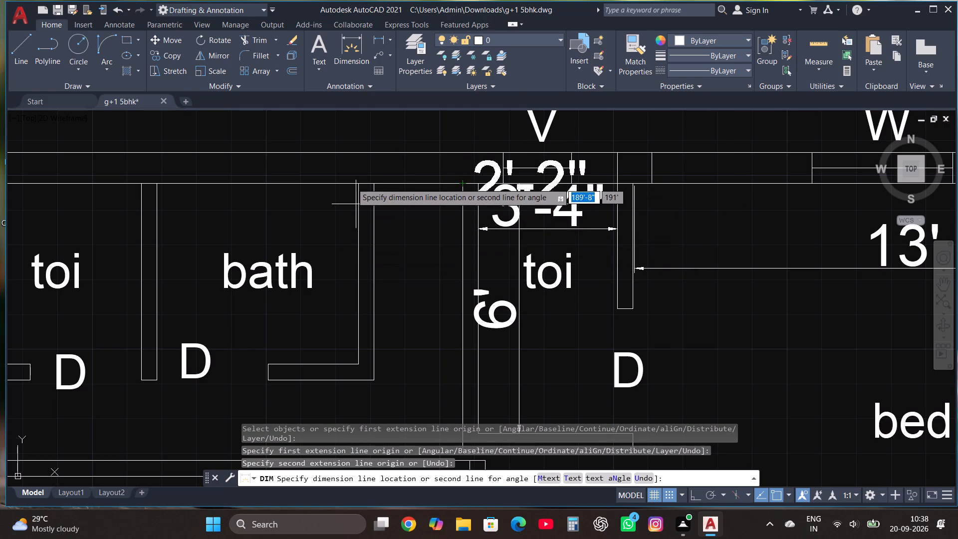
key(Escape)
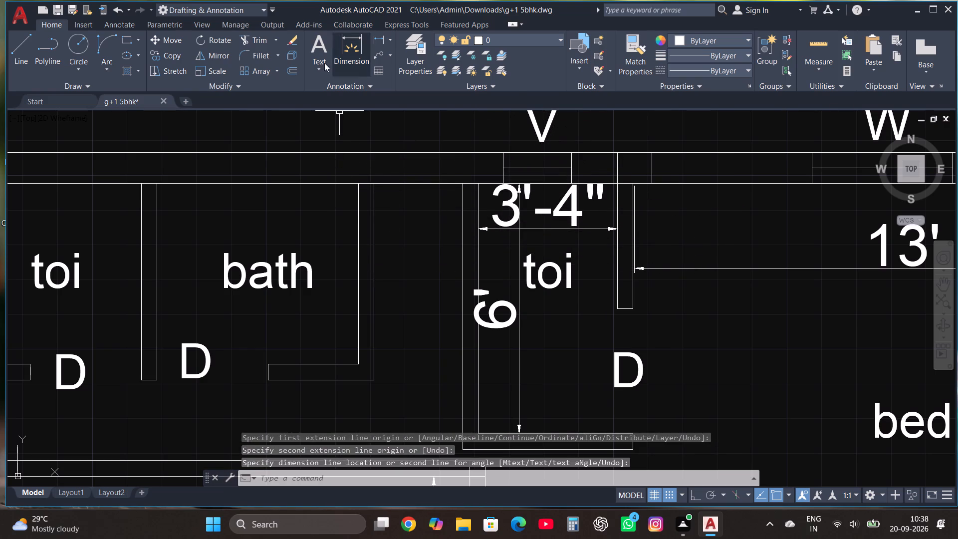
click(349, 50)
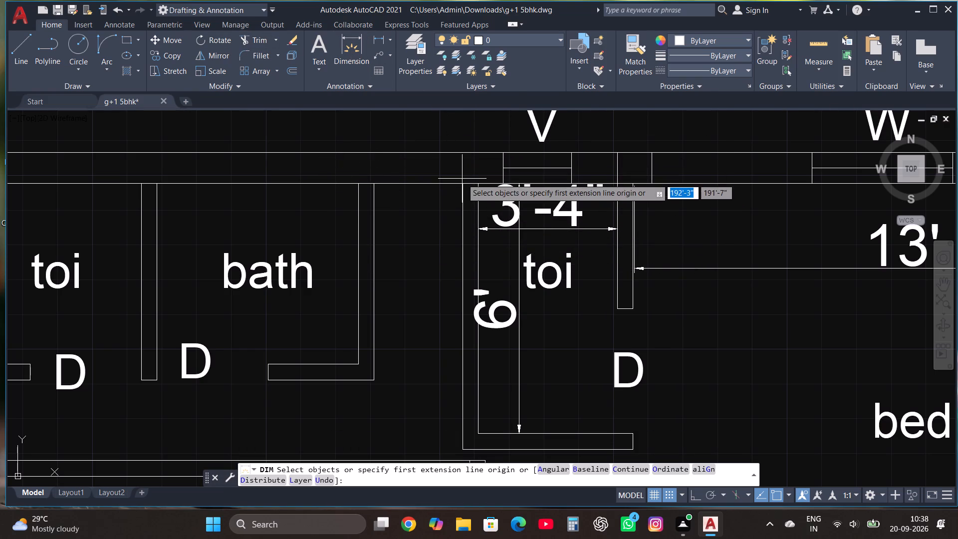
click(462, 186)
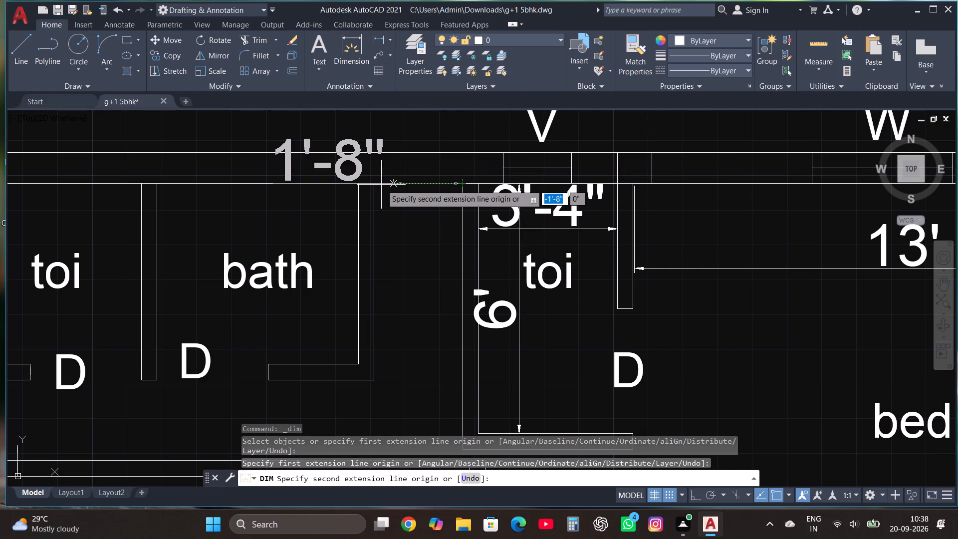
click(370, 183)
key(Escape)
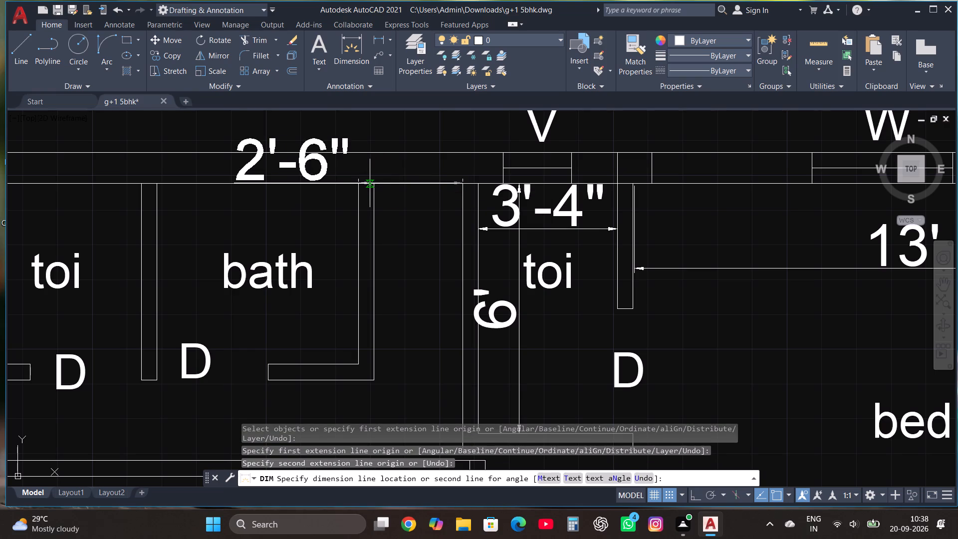
Dimension the short north-wall line between the bath and the adjacent toilet's west wall, placing the dimension line within the north wall's thickness.
click(354, 48)
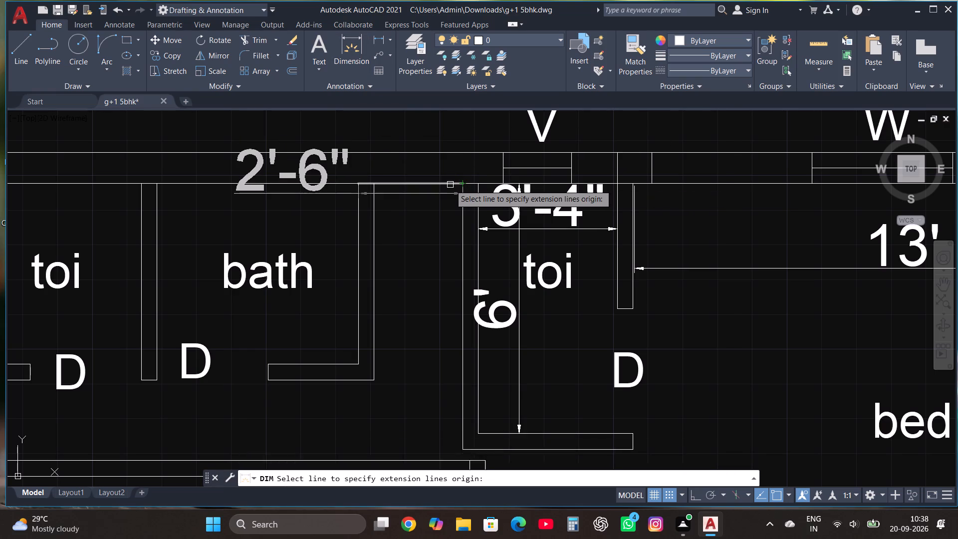
click(450, 185)
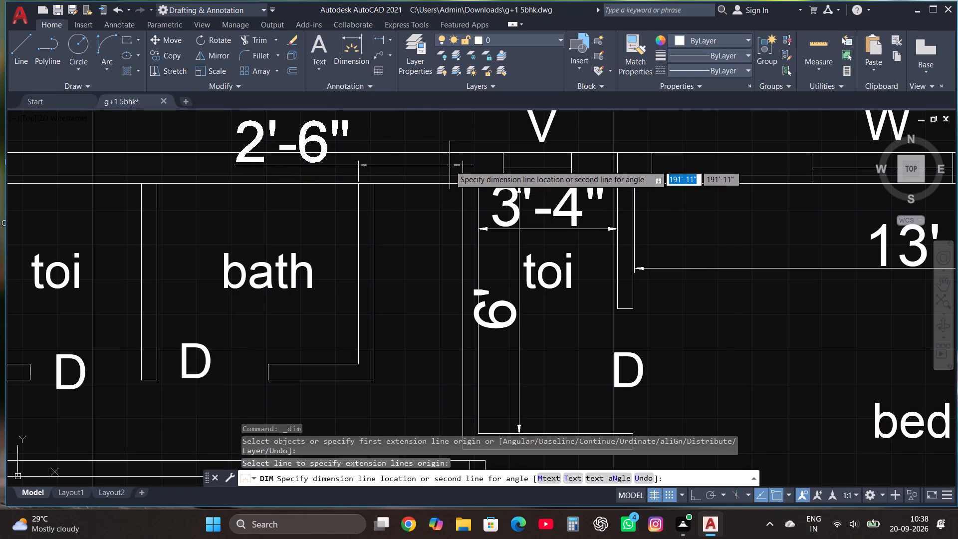
click(450, 165)
scroll(460, 194, down, 2)
scroll(389, 213, up, 1)
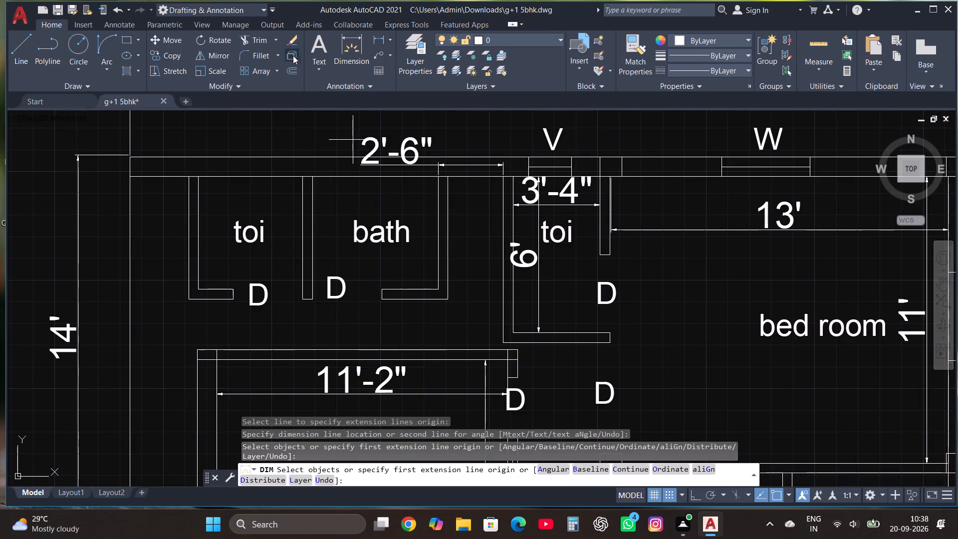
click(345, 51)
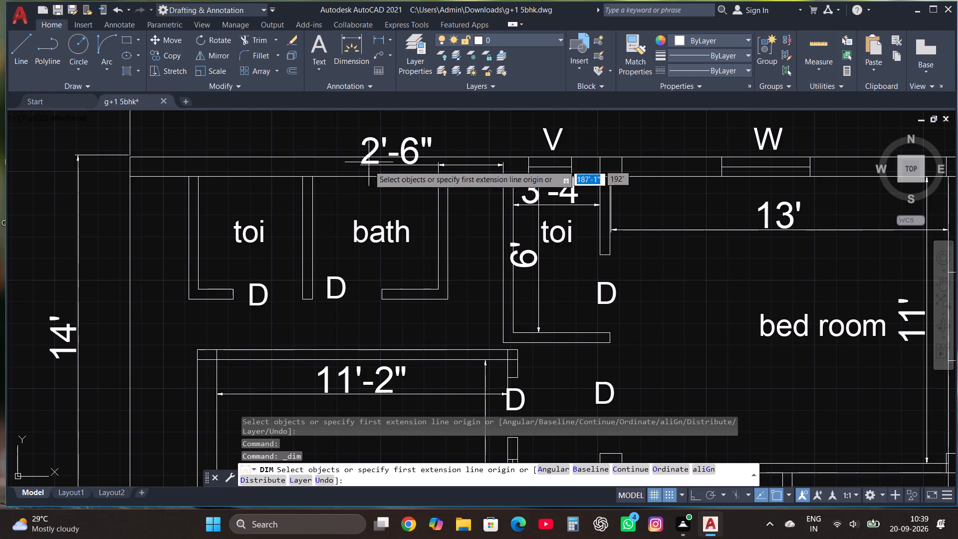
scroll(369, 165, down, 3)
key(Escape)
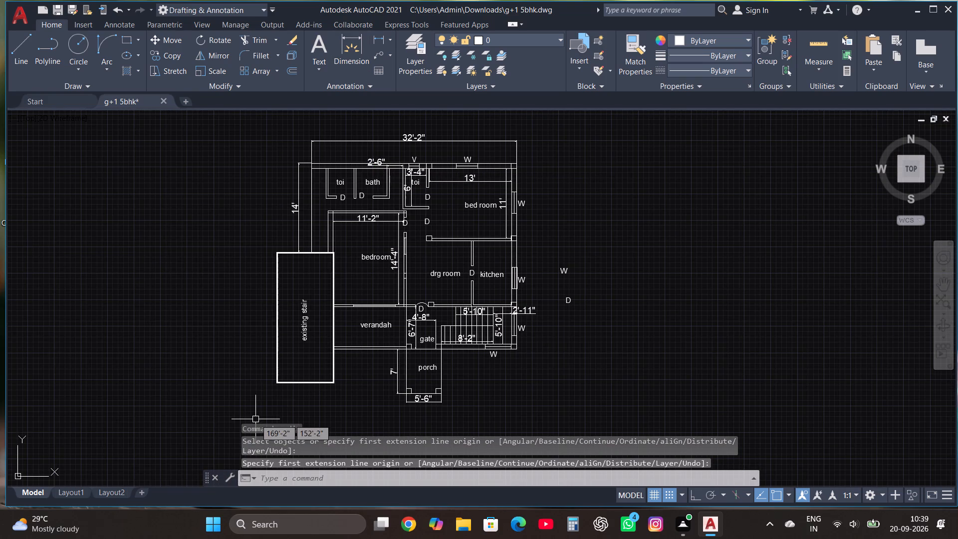
Copy the entire floor plan, with its labels and dimensions, straight east so the duplicate stands clear beside the original.
click(255, 417)
click(636, 124)
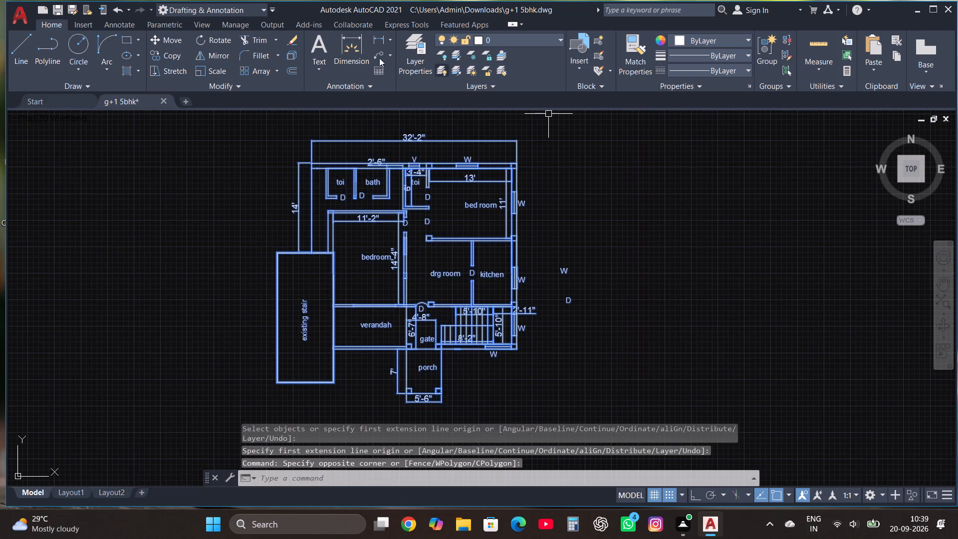
click(169, 60)
click(395, 259)
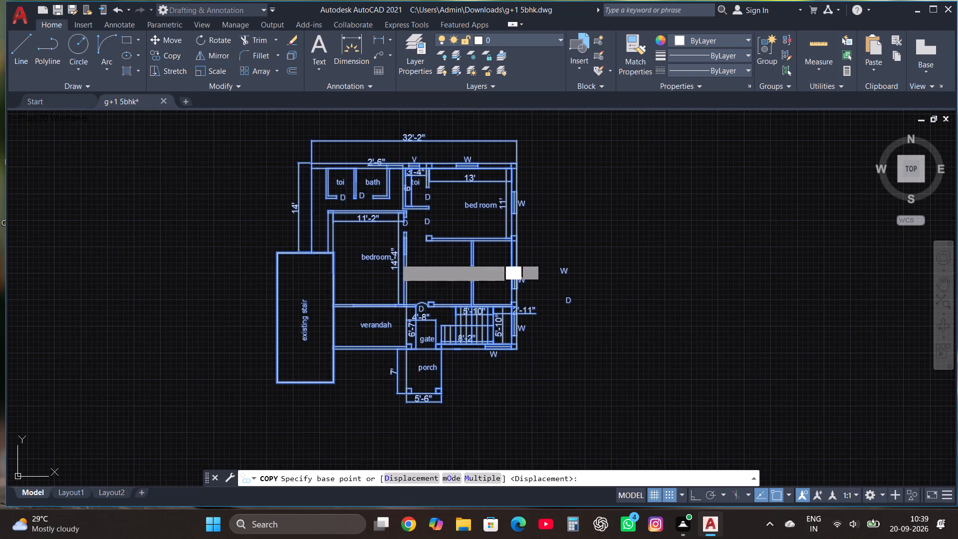
scroll(640, 262, down, 2)
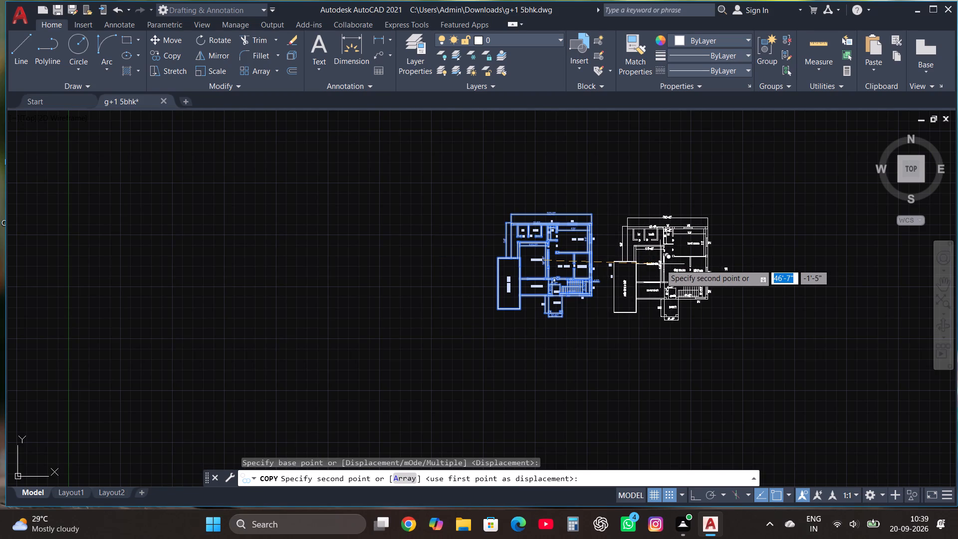
key(F8)
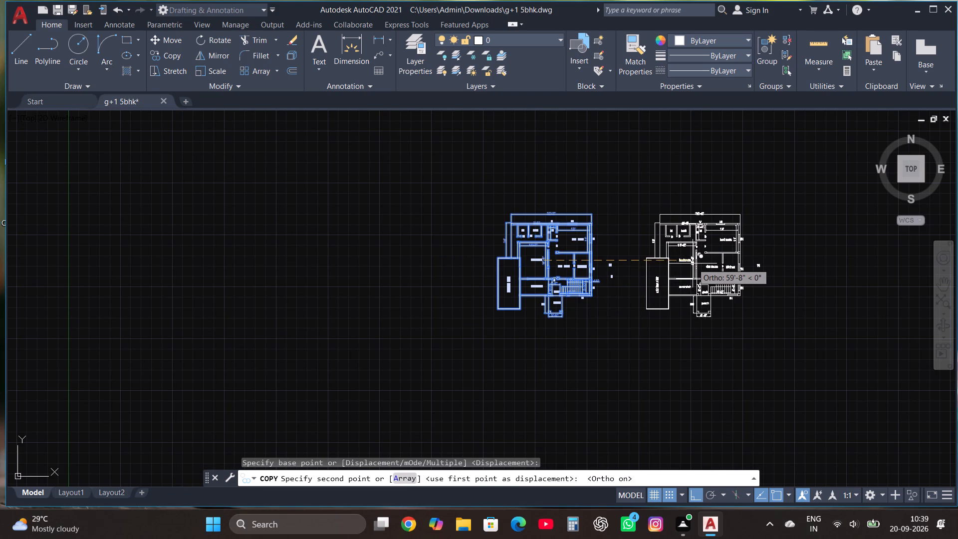
click(669, 264)
scroll(660, 265, up, 1)
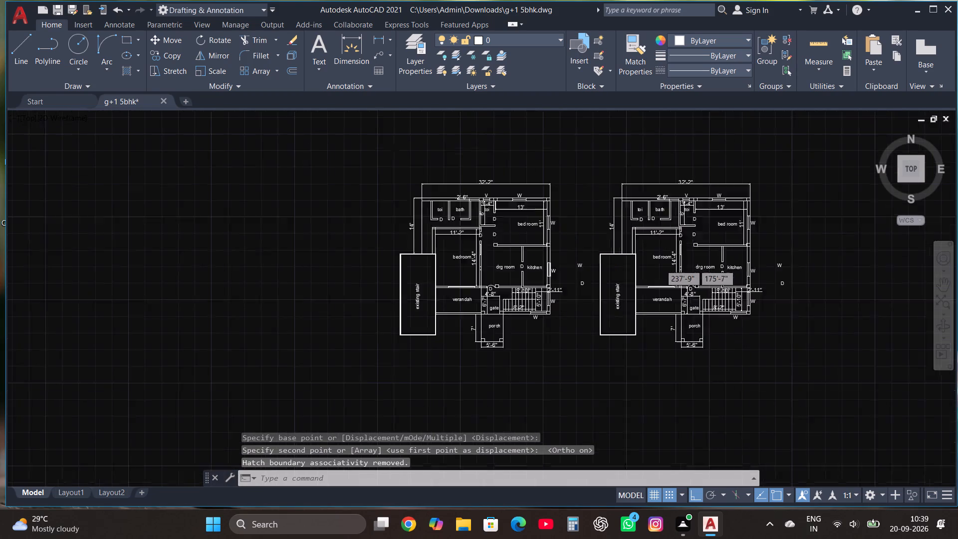
scroll(660, 265, up, 2)
key(Escape)
Delete the loose spare W and D labels lying between the two plans.
drag(494, 332, 488, 317)
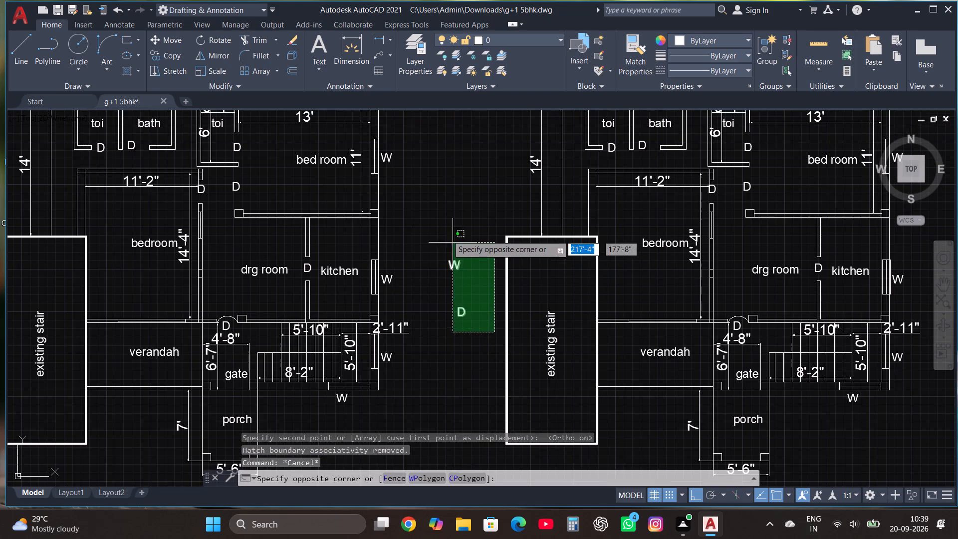
click(446, 231)
key(Delete)
Save the drawing.
scroll(517, 313, down, 3)
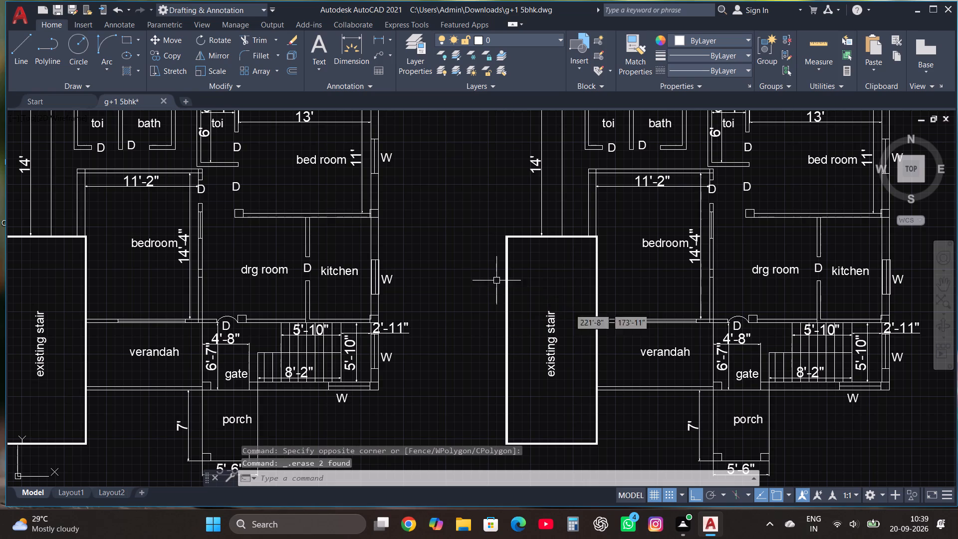
scroll(649, 298, down, 3)
scroll(560, 266, up, 2)
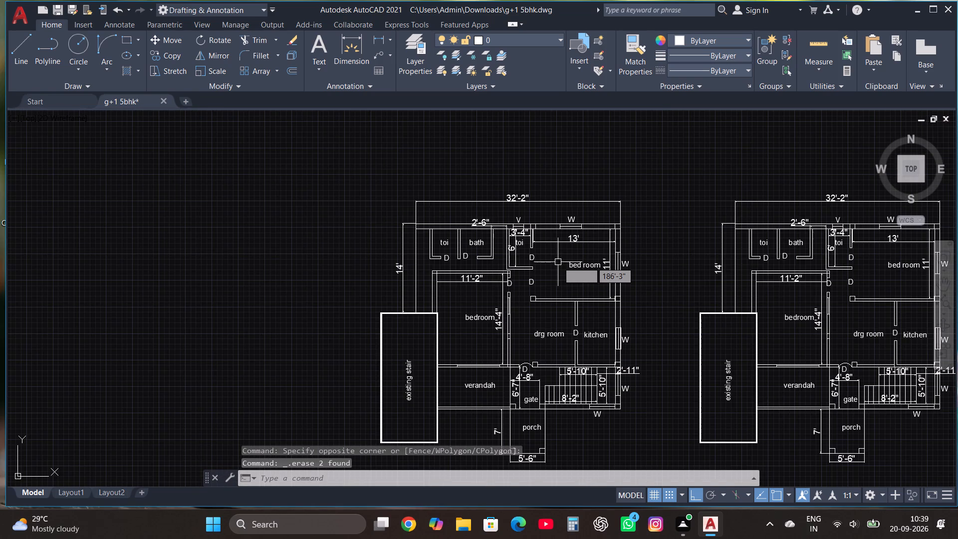
key(ctrl+s)
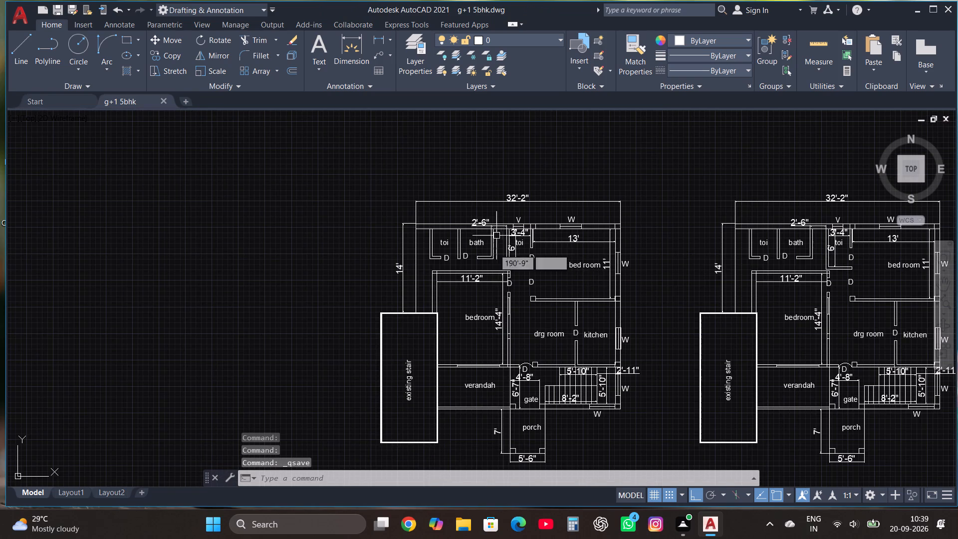
Dimension the original plan's northwest toilet inner width, placing the dimension line above the north wall.
scroll(483, 202, up, 1)
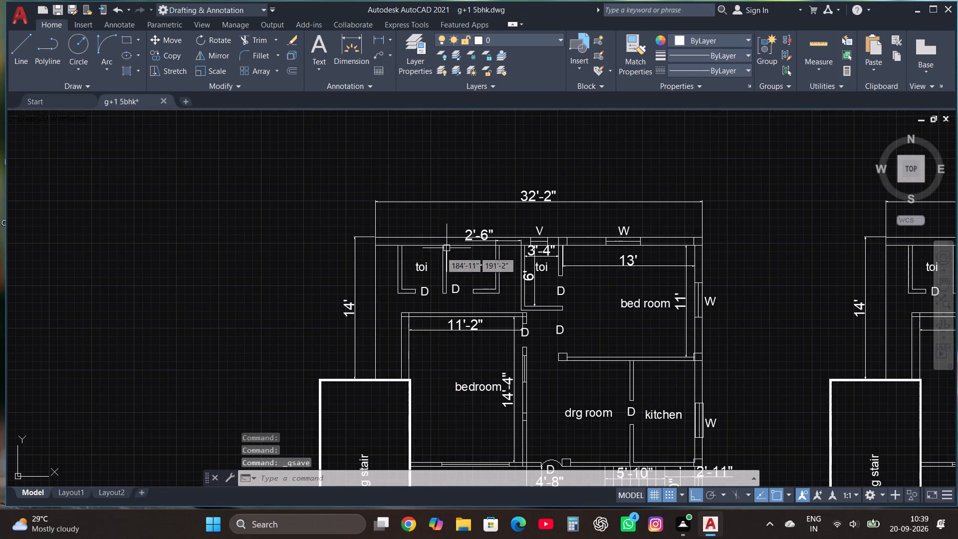
scroll(415, 264, up, 1)
click(355, 42)
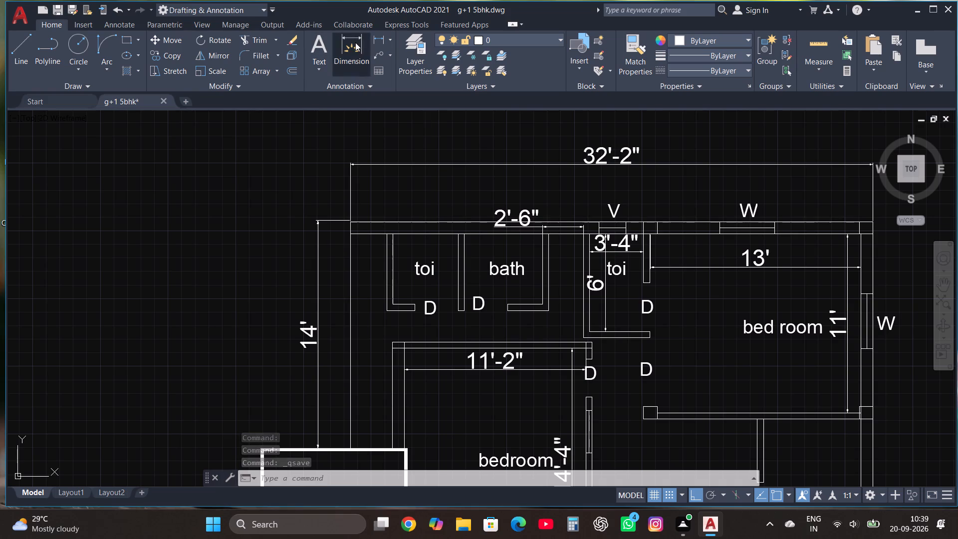
click(393, 236)
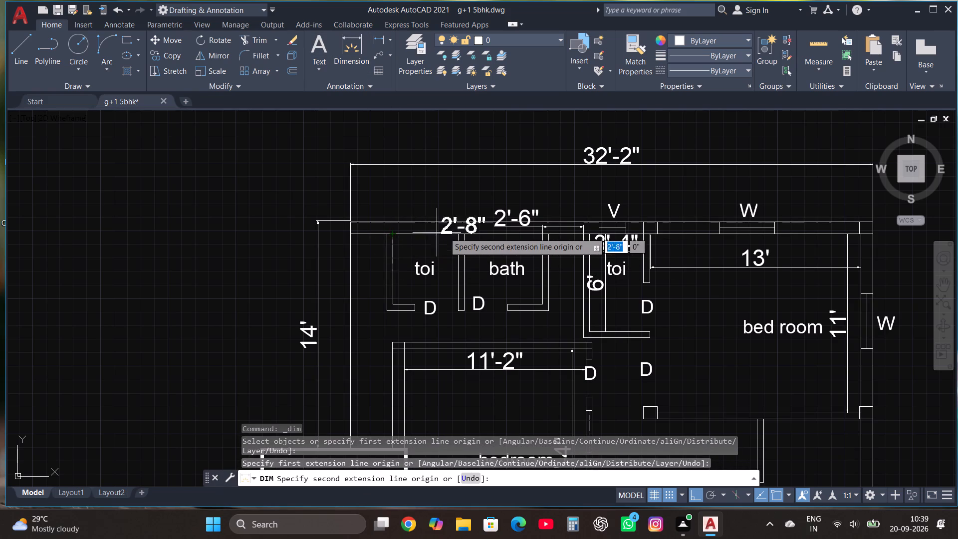
click(459, 236)
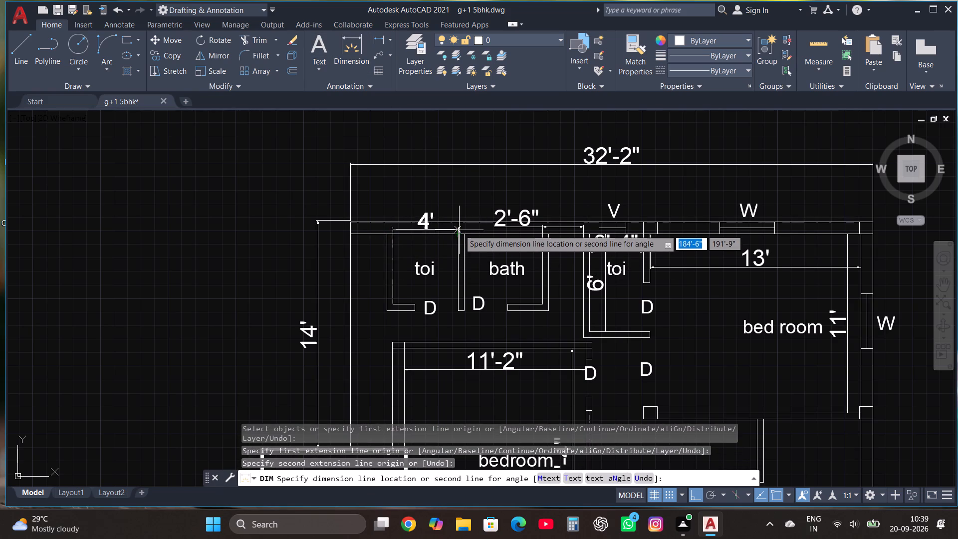
click(456, 208)
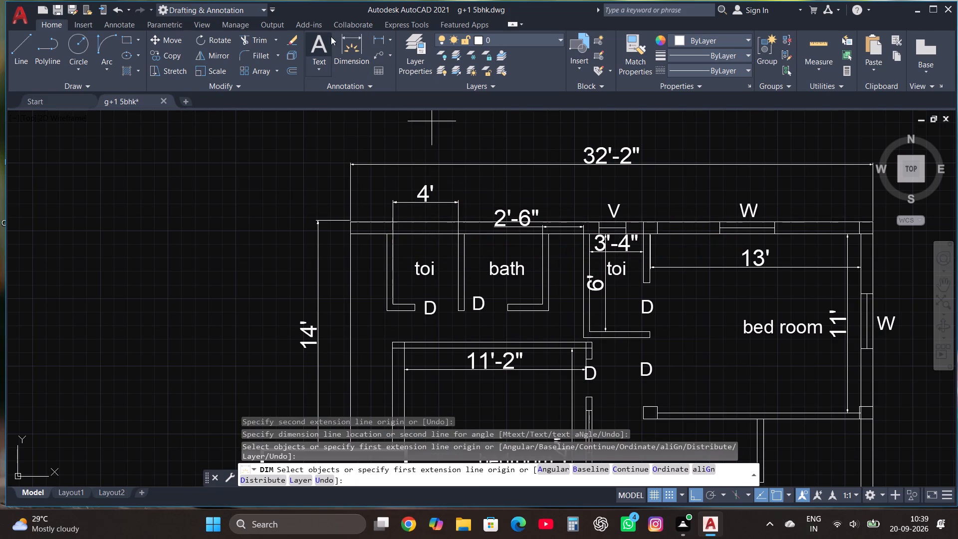
Dimension the same toilet's north-south inner length, placing the dimension line just outside its west wall.
click(333, 44)
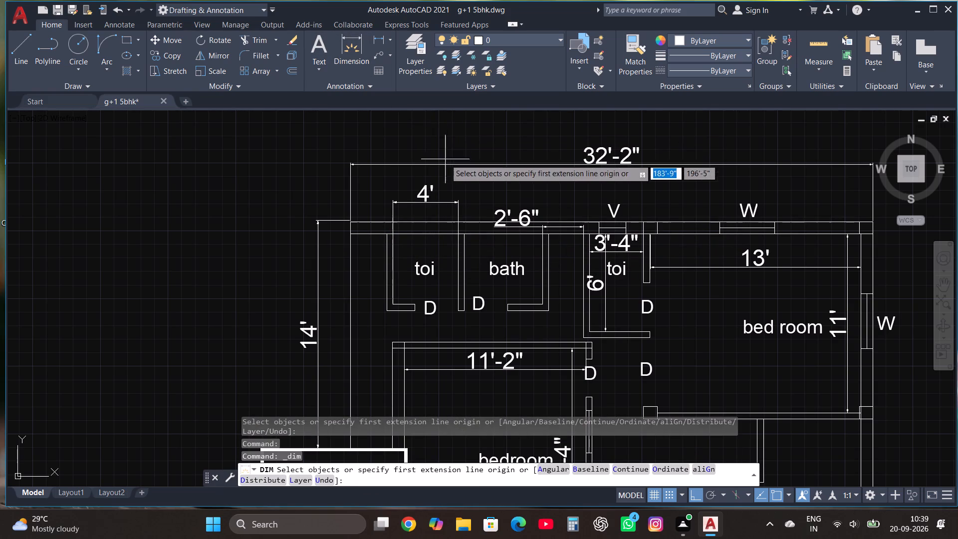
click(392, 233)
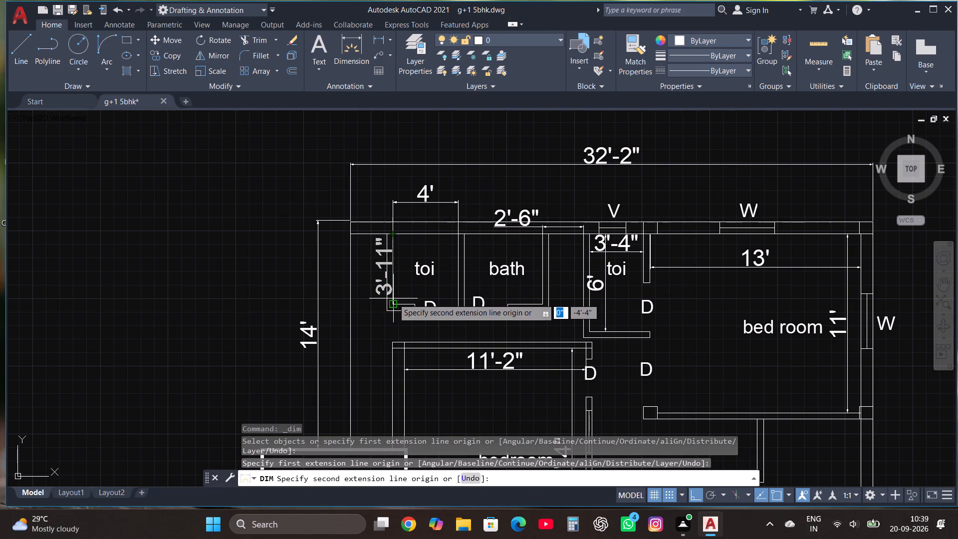
click(392, 303)
click(377, 300)
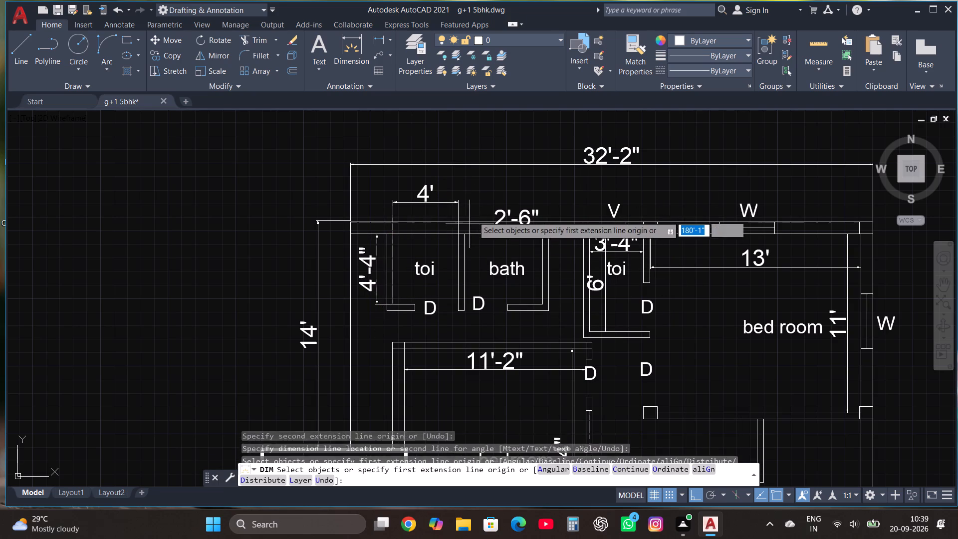
Dimension the adjacent bath's east-west inner width, placing the dimension line above the north wall in line with the toilet's width dimension.
click(352, 41)
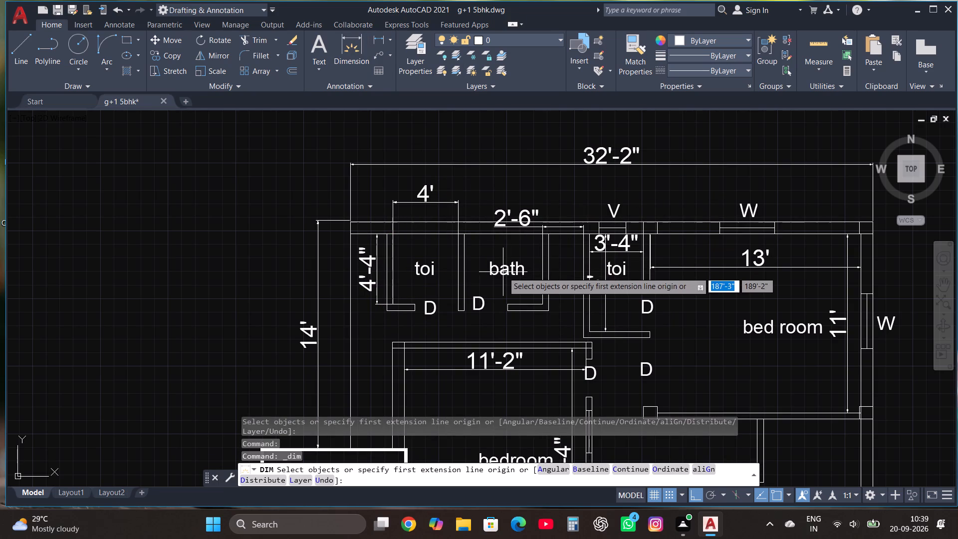
click(466, 239)
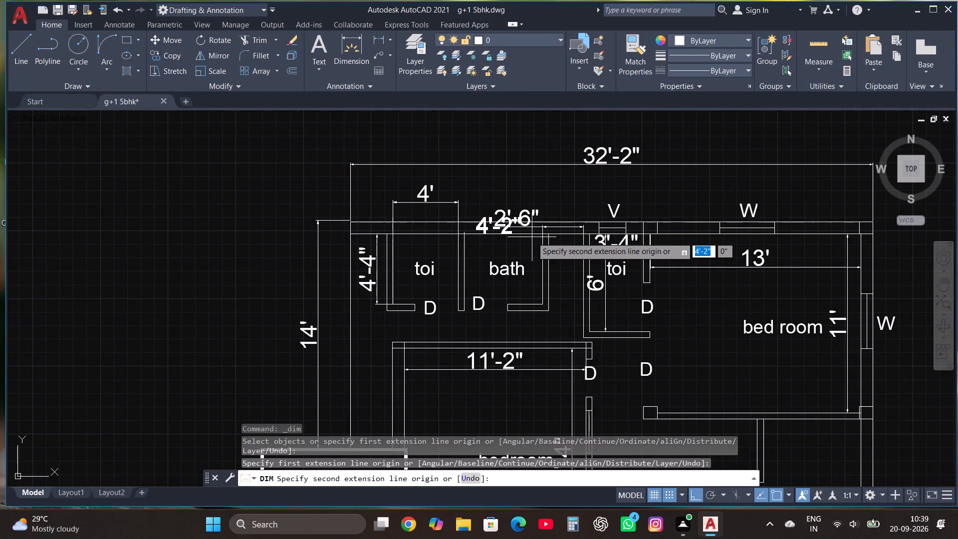
click(544, 236)
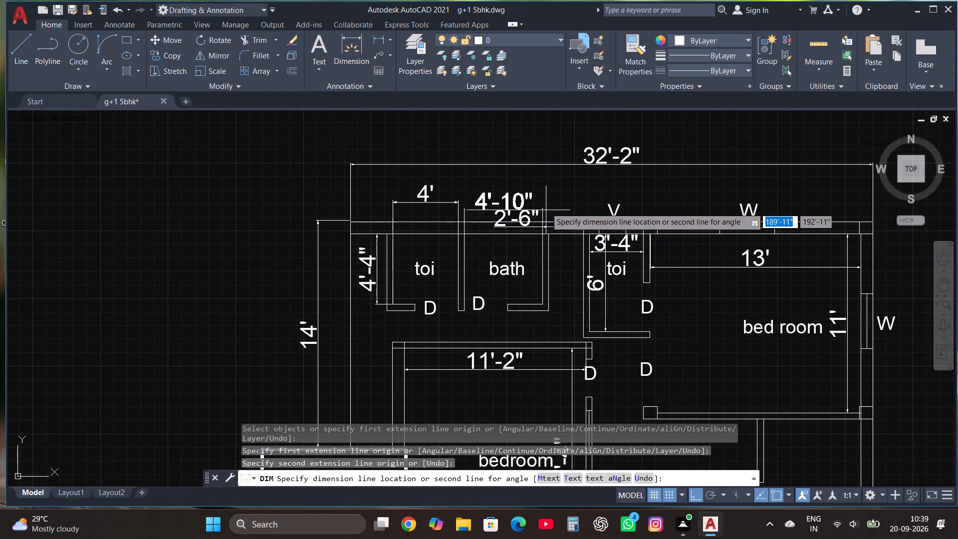
click(546, 203)
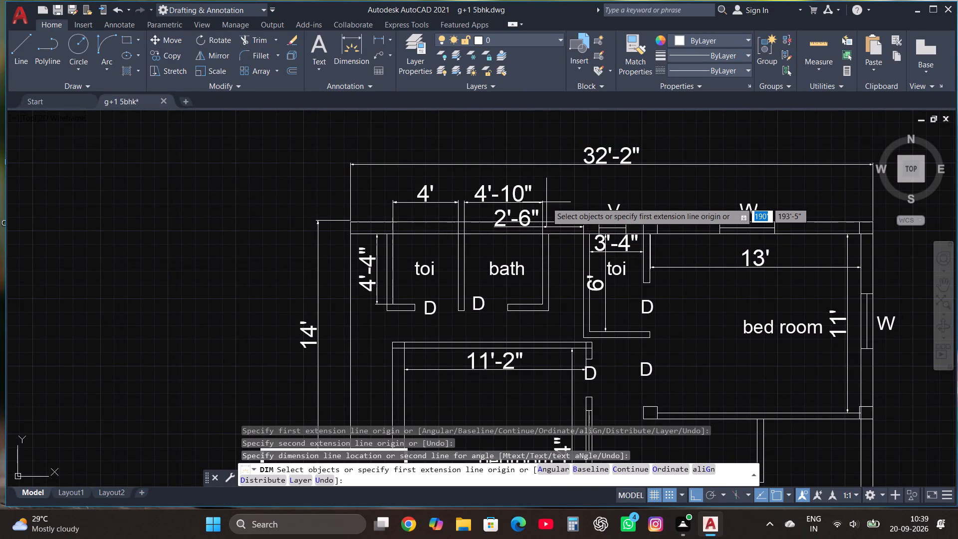
key(Escape)
Copy the northeast corner column 4' west along the north wall of the original plan.
scroll(546, 202, down, 2)
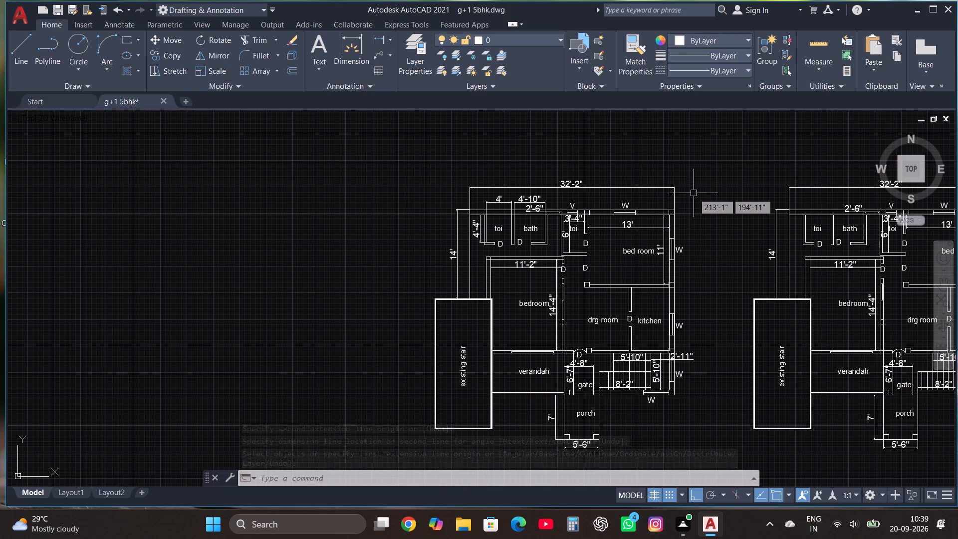
scroll(694, 193, up, 1)
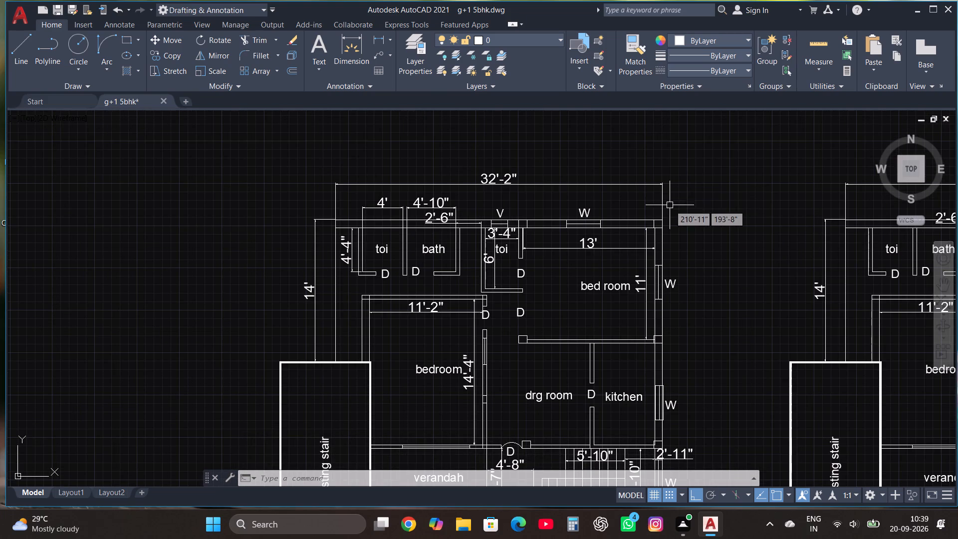
scroll(670, 205, up, 2)
click(627, 257)
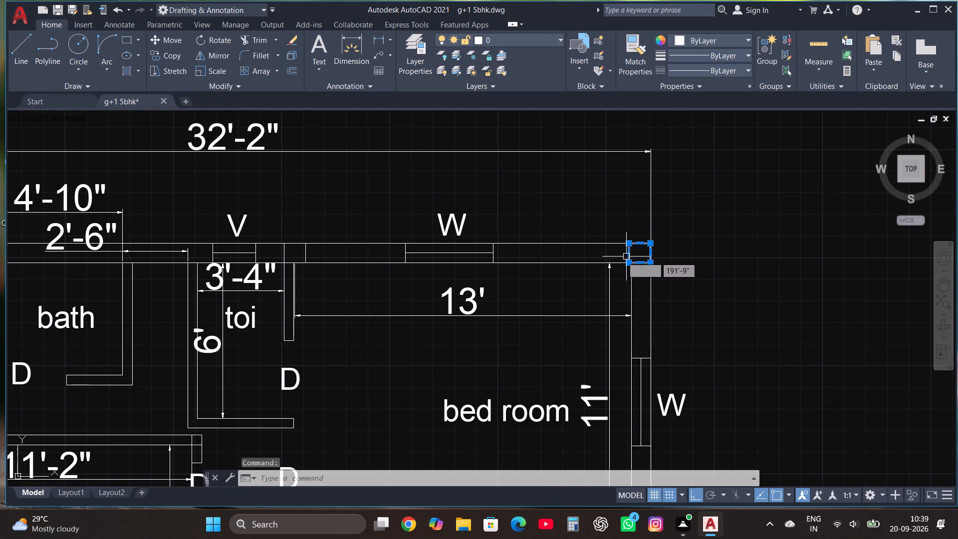
click(174, 59)
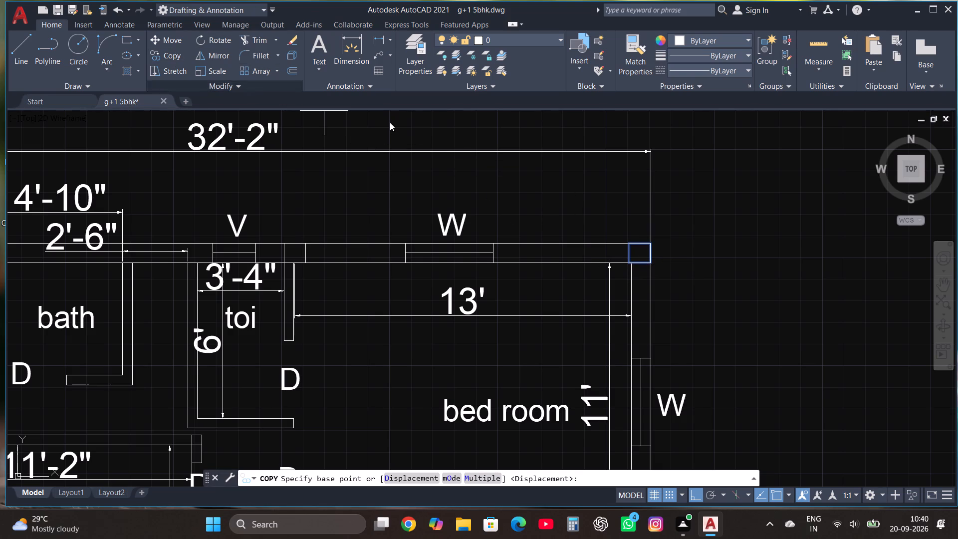
click(629, 246)
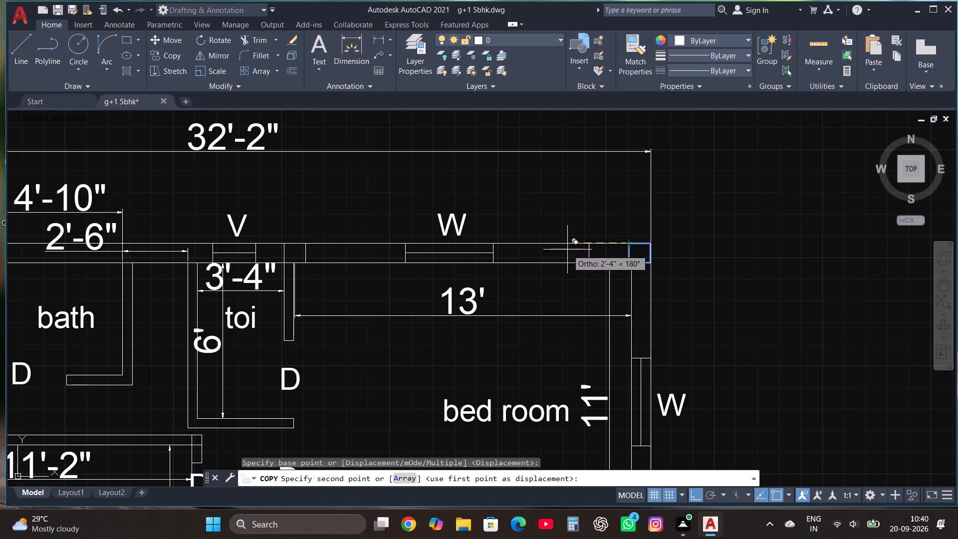
text(4')
key(Return)
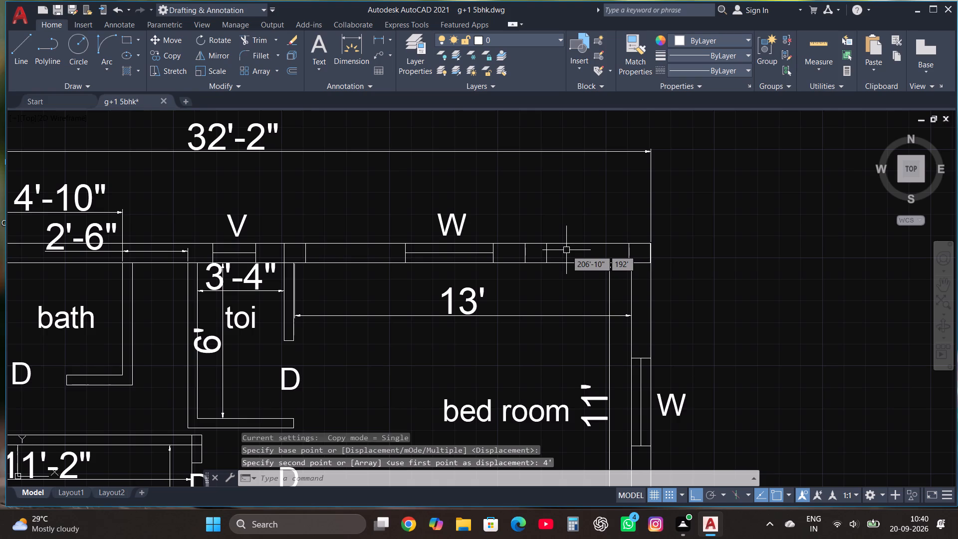
click(566, 250)
key(Escape)
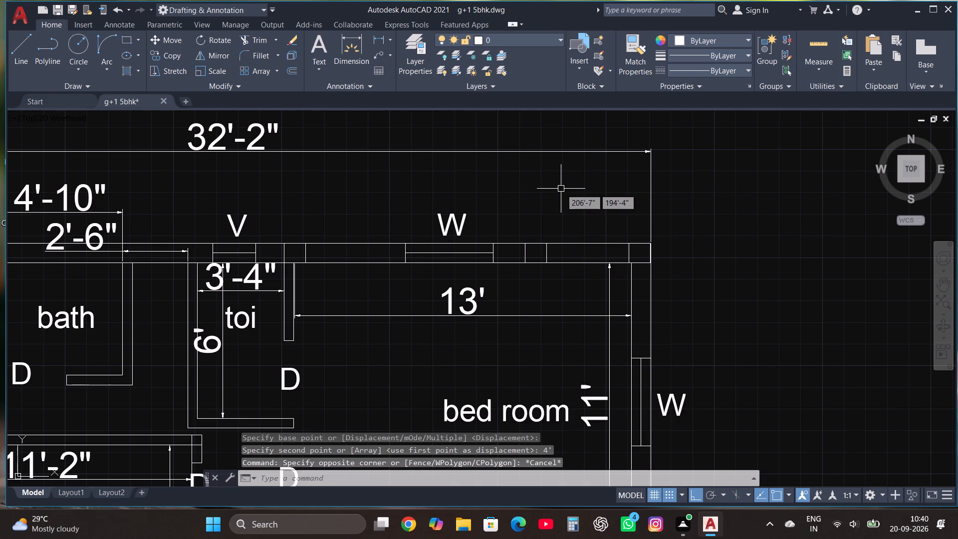
Dimension from the copied column's east face to the building's northeast corner, placing the dimension line above the north wall.
click(340, 43)
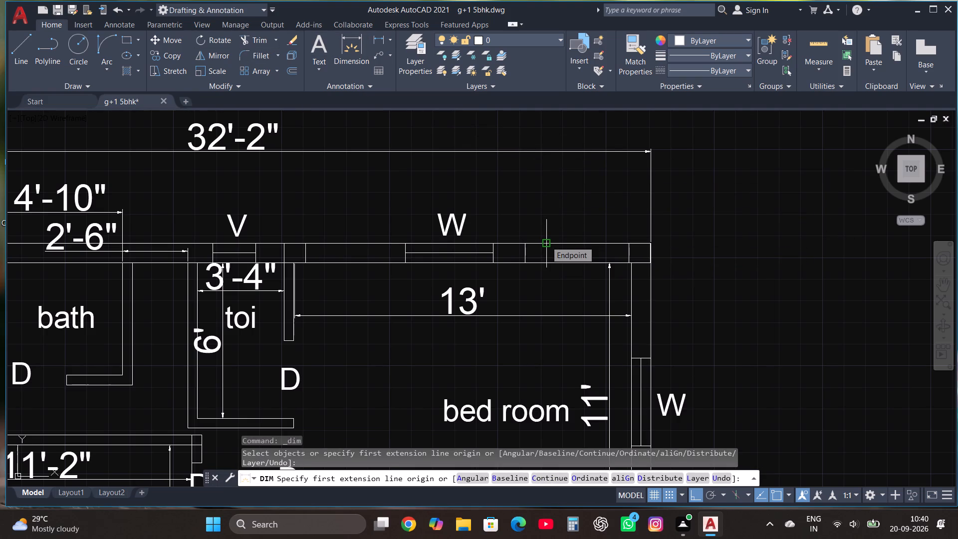
click(546, 241)
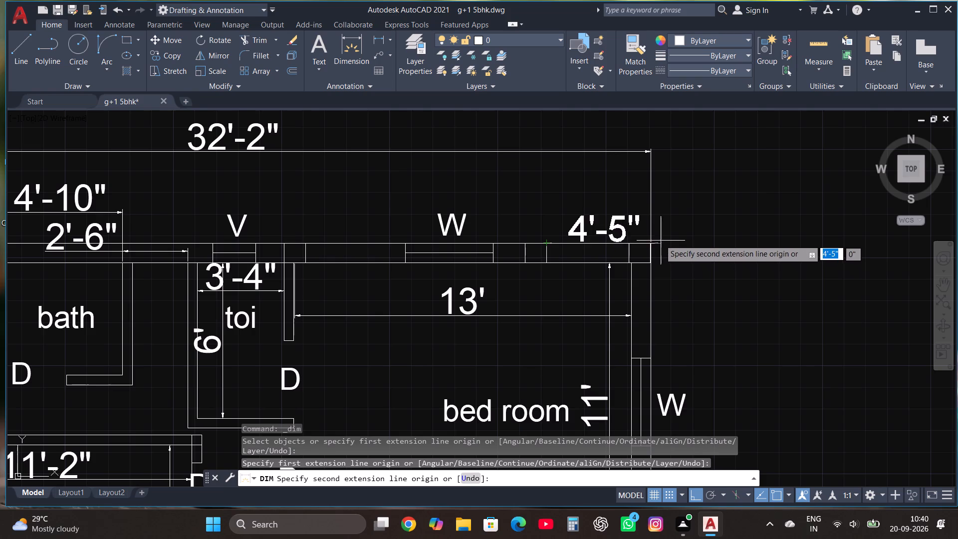
click(651, 240)
click(641, 207)
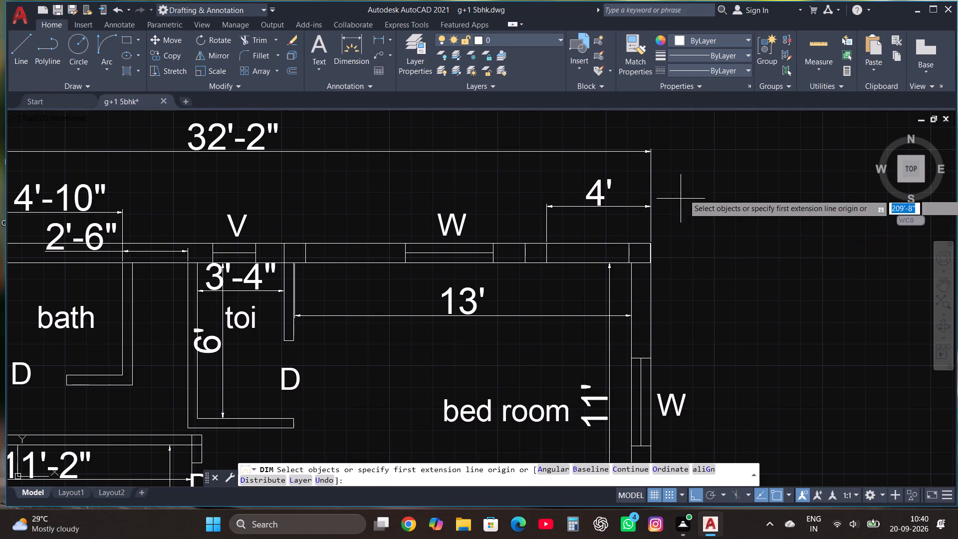
Dimension the original plan's kitchen east-west inner width, placing the dimension line just inside its north wall.
scroll(703, 193, down, 2)
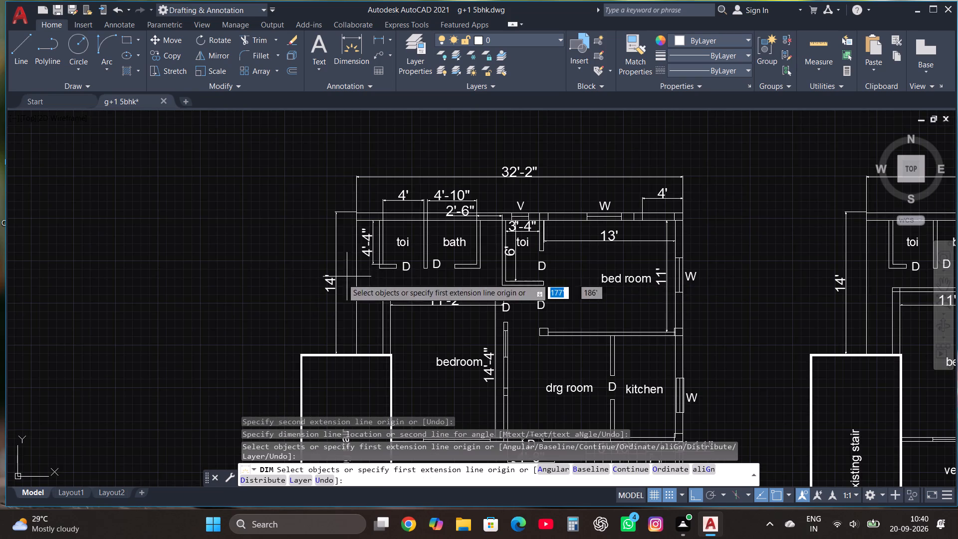
scroll(479, 199, down, 1)
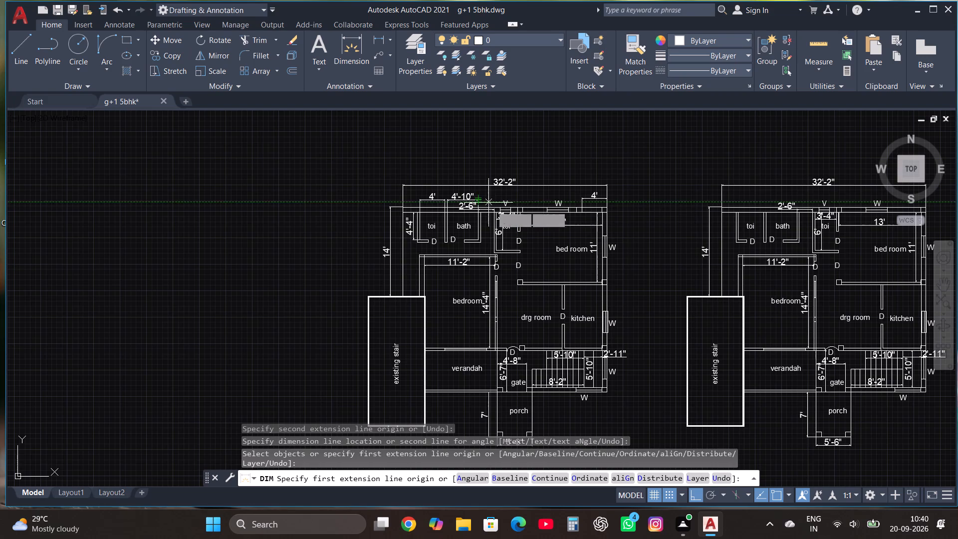
scroll(567, 346, up, 1)
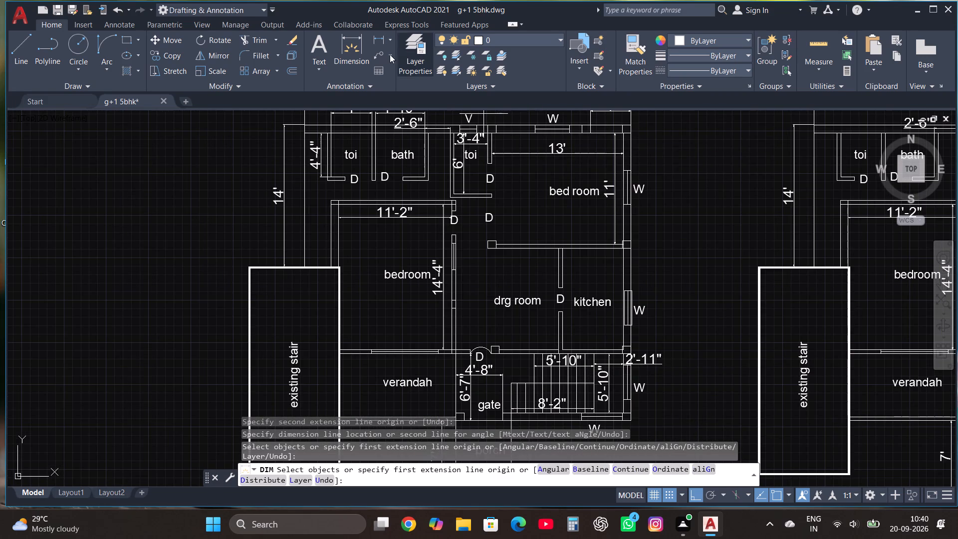
click(356, 45)
scroll(731, 260, up, 1)
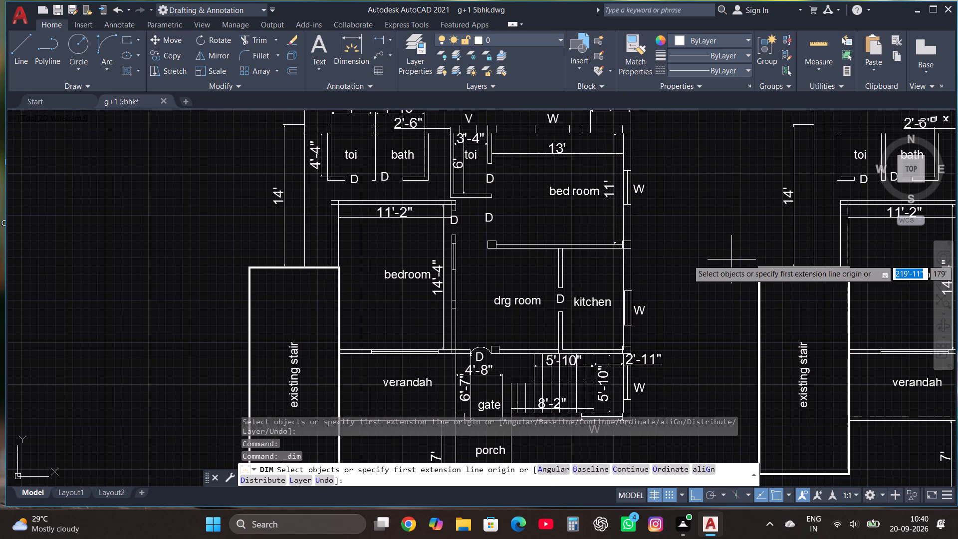
scroll(532, 243, up, 1)
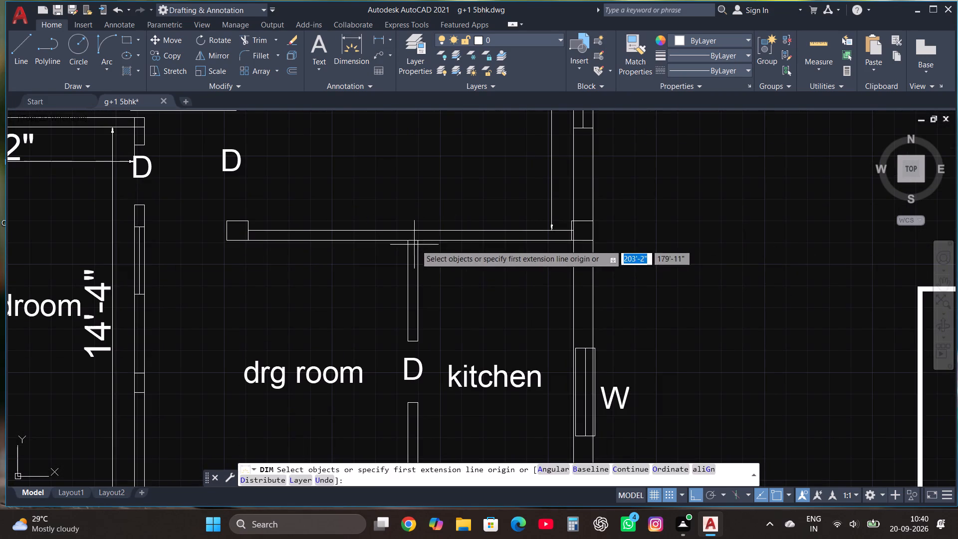
click(417, 240)
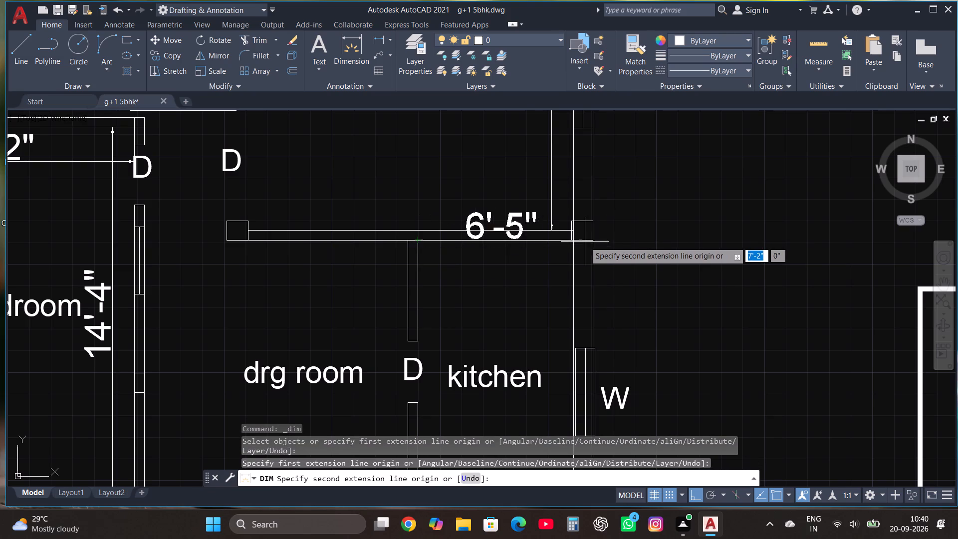
click(573, 241)
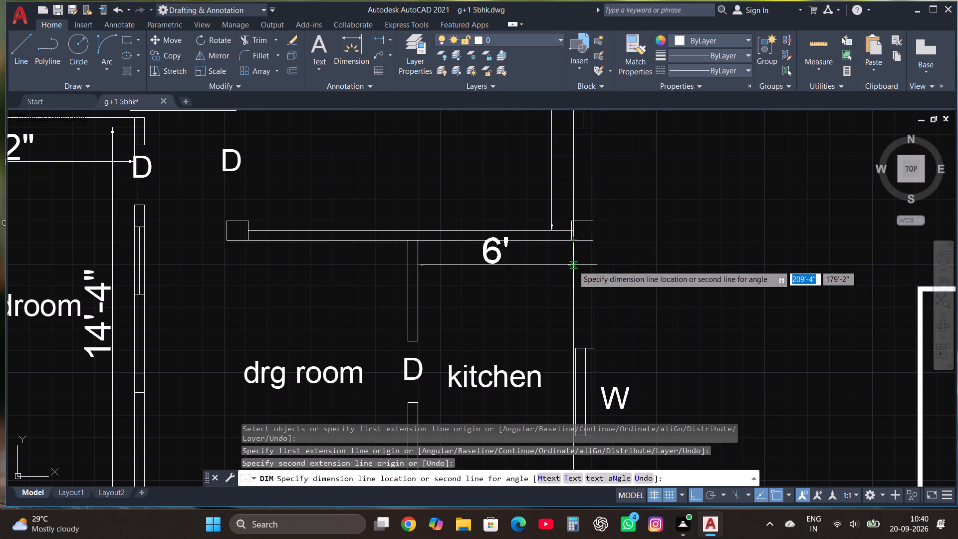
click(573, 265)
Dimension the kitchen's north-south inner length, placing the dimension line inside the room near its west partition wall.
click(345, 50)
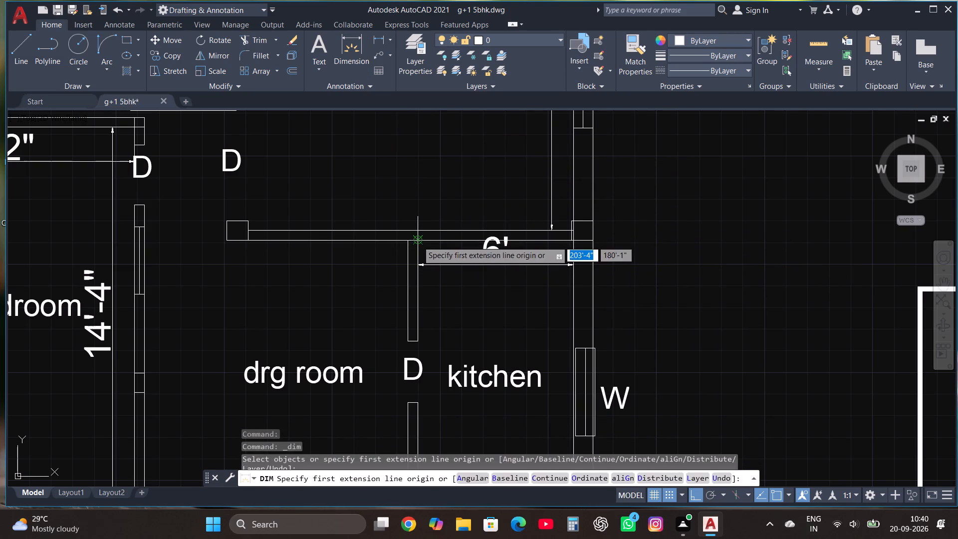
click(418, 241)
scroll(425, 198, down, 1)
scroll(422, 391, up, 1)
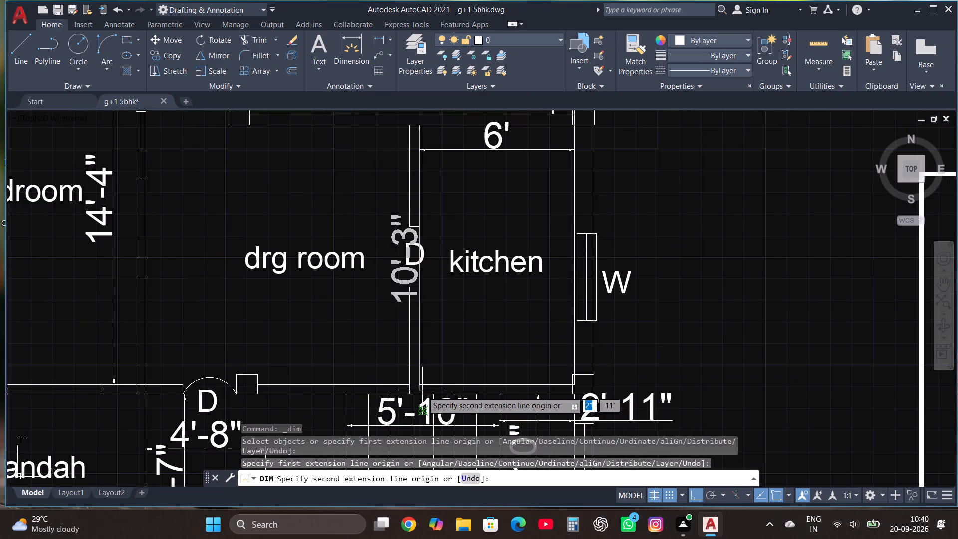
click(424, 385)
click(456, 375)
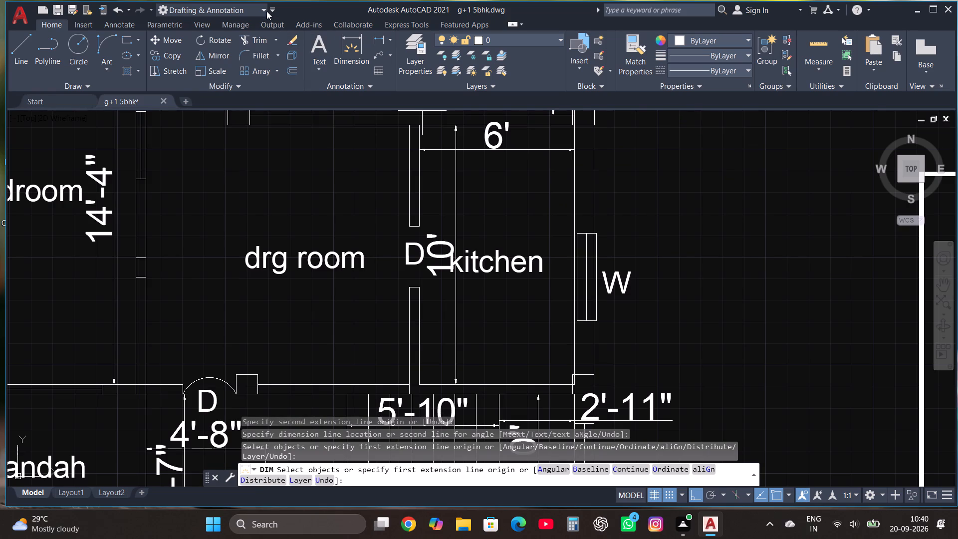
Dimension the drg room's east-west inner width, placing the dimension line inside just above its south wall.
click(340, 40)
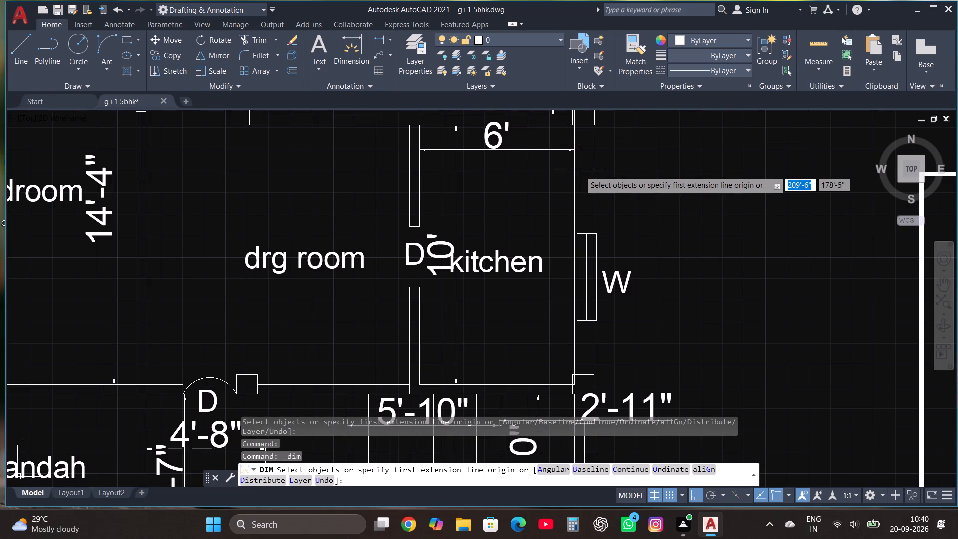
scroll(642, 279, down, 1)
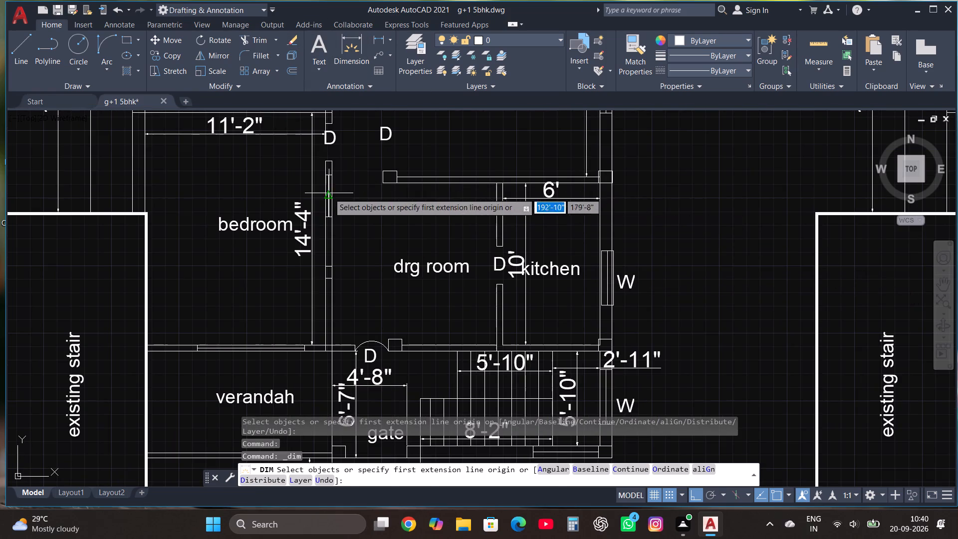
scroll(329, 193, up, 2)
scroll(432, 185, down, 1)
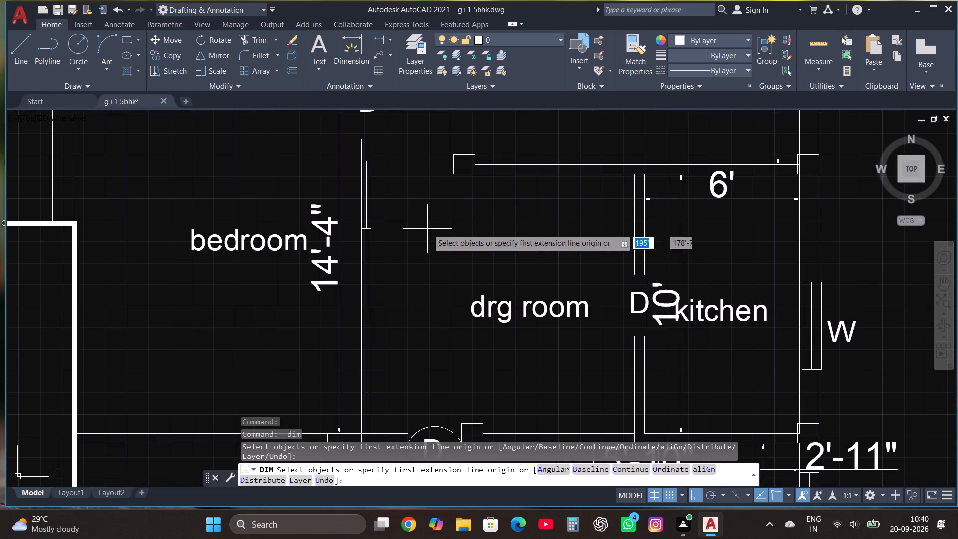
click(369, 434)
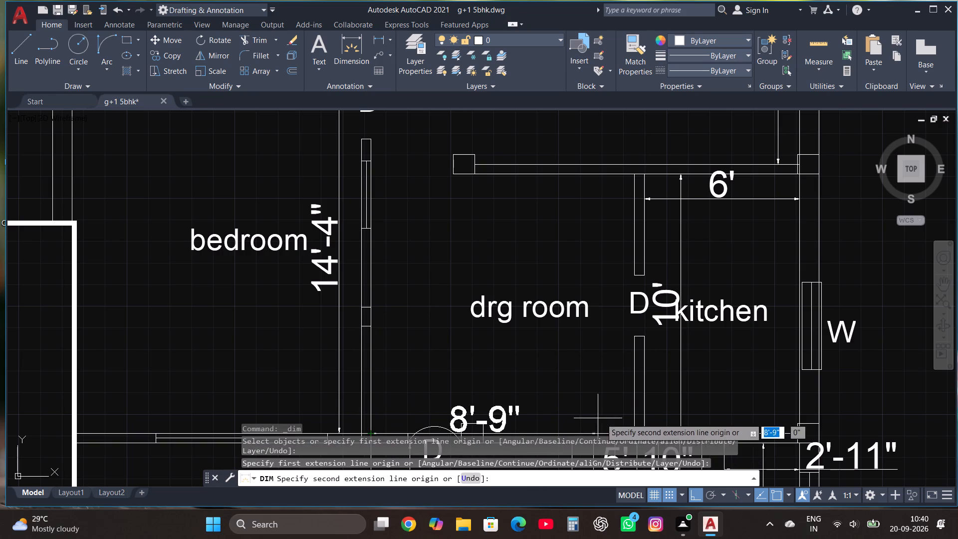
scroll(627, 394, down, 2)
scroll(628, 414, up, 2)
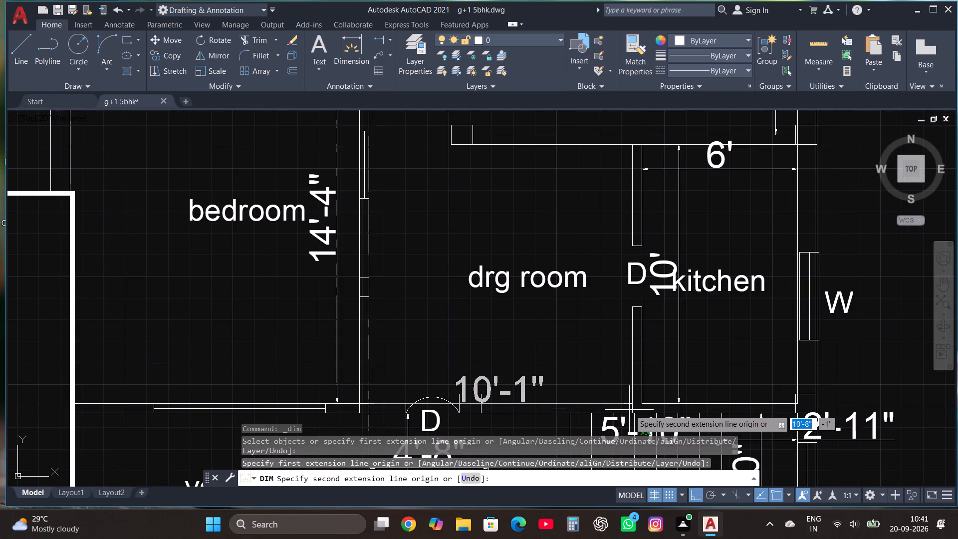
click(634, 405)
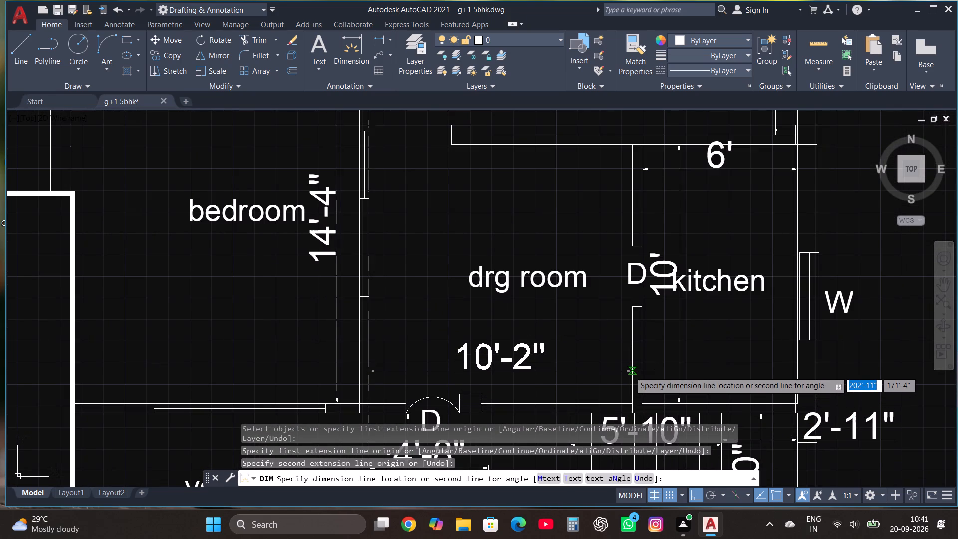
click(630, 371)
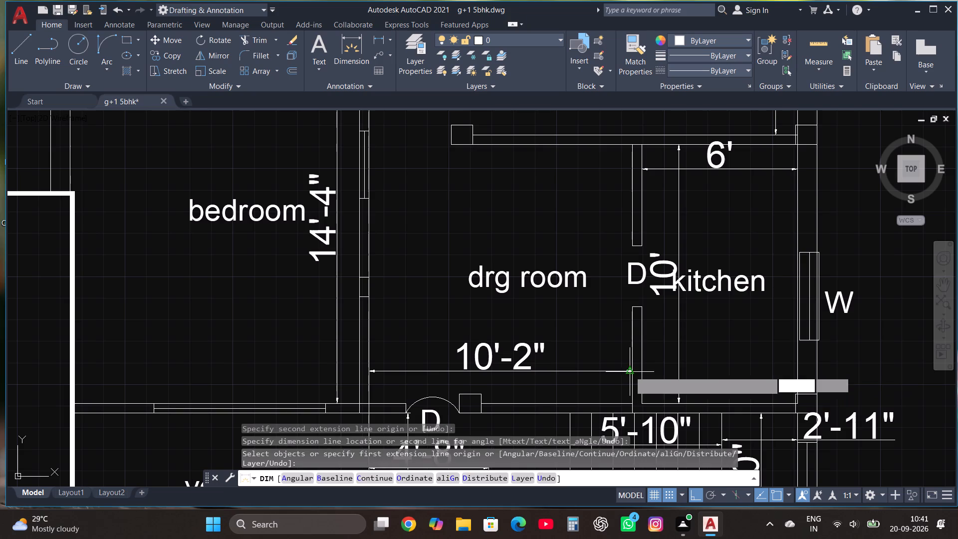
Dimension the drg room's north-south inner length, placing the dimension line just west of the kitchen partition wall.
click(351, 40)
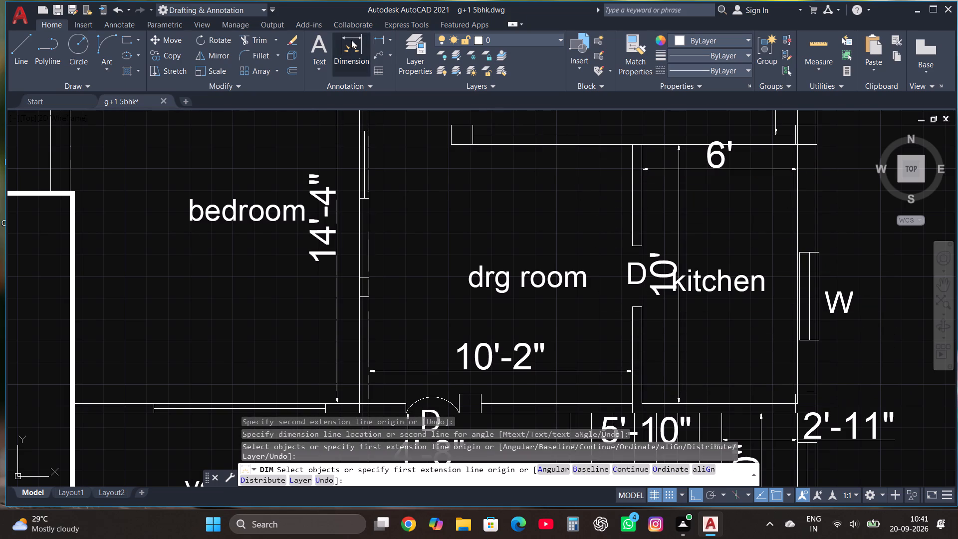
click(632, 147)
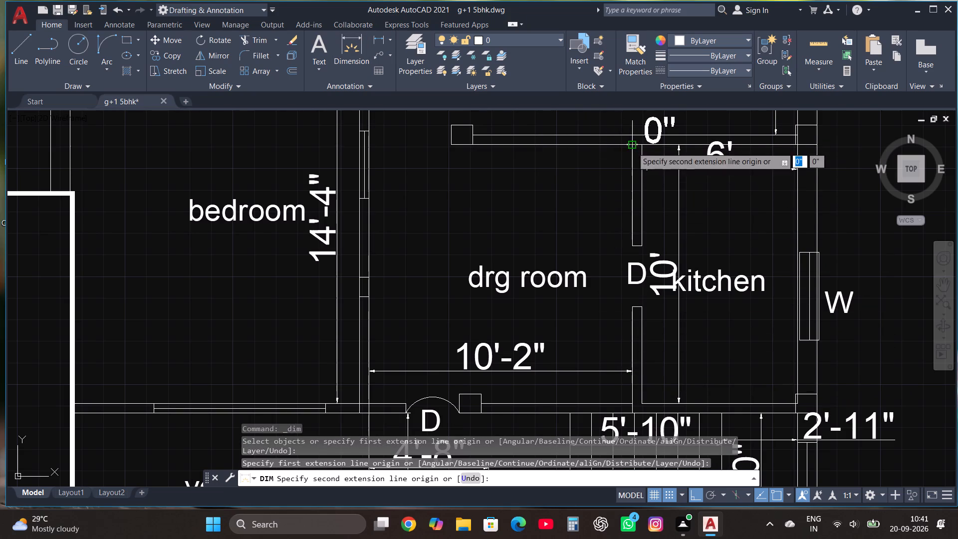
click(629, 403)
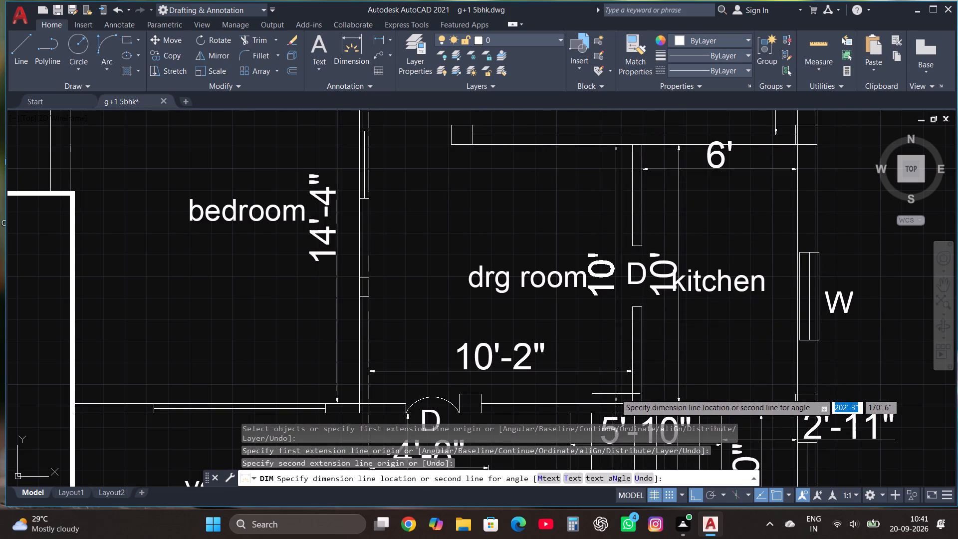
click(614, 393)
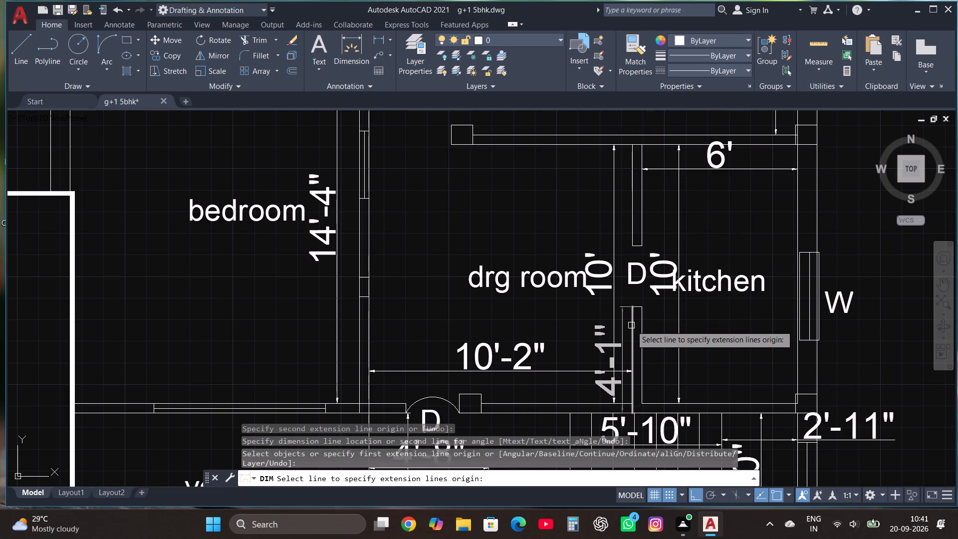
In the second plan's verandah, draw a line from the existing stair 5'7" east along the north wall's south face and 5'5" south.
scroll(631, 325, down, 1)
scroll(627, 222, down, 1)
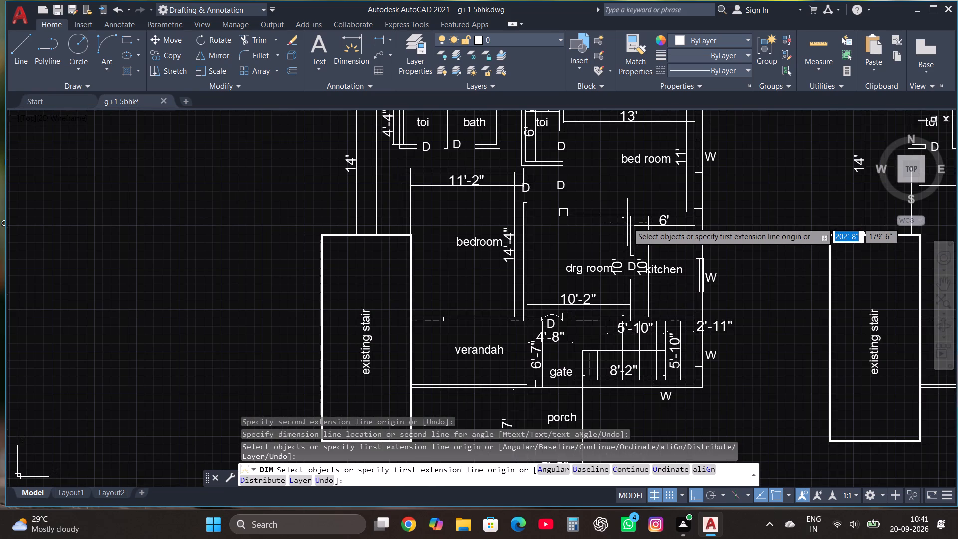
scroll(607, 230, down, 1)
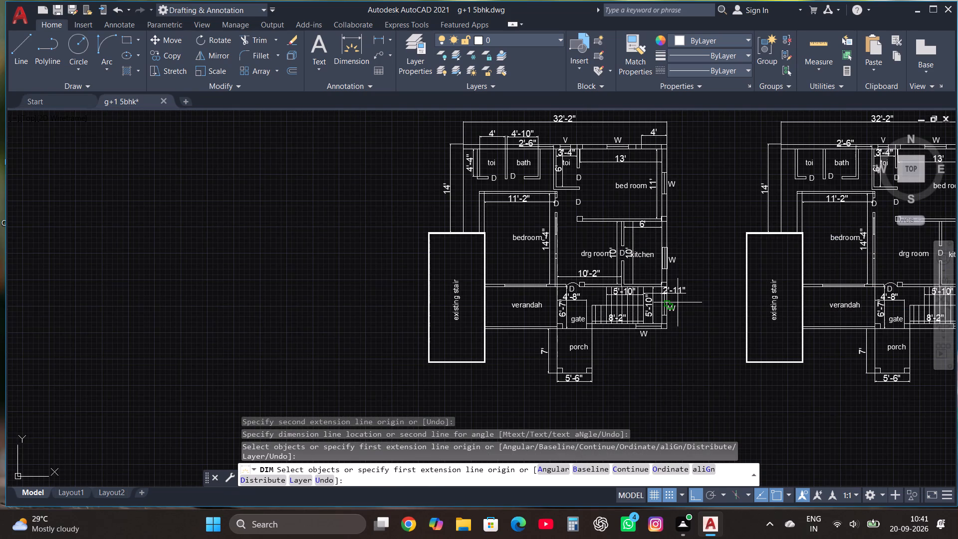
scroll(452, 329, down, 1)
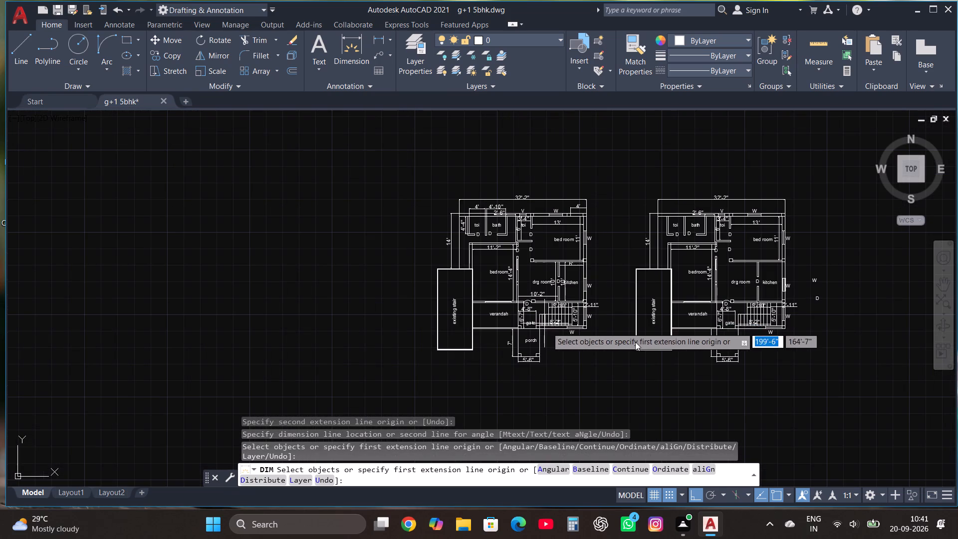
scroll(843, 284, up, 1)
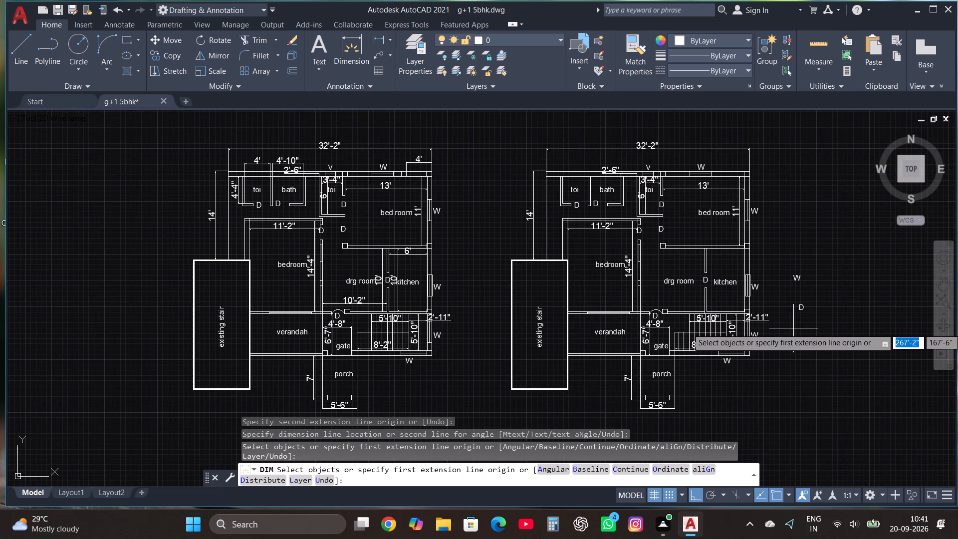
scroll(793, 328, up, 1)
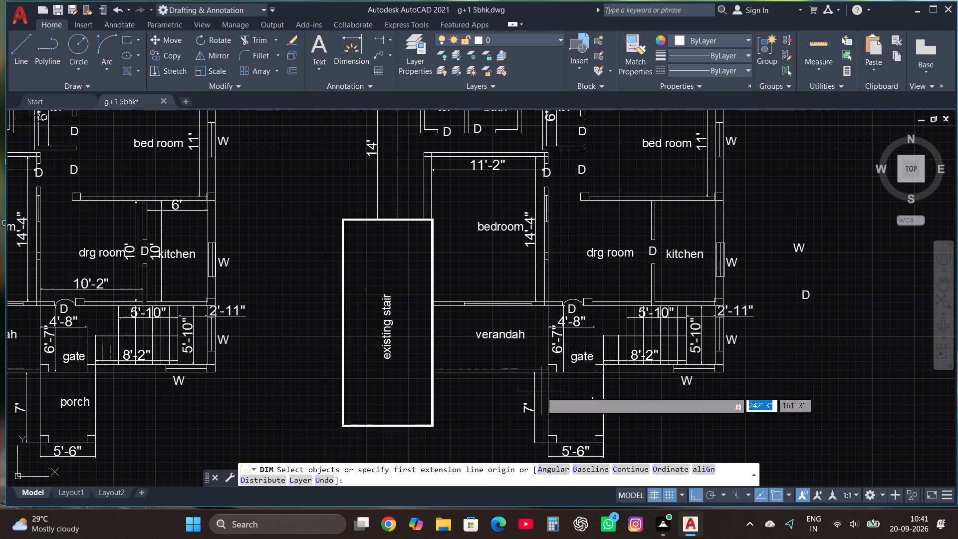
click(16, 52)
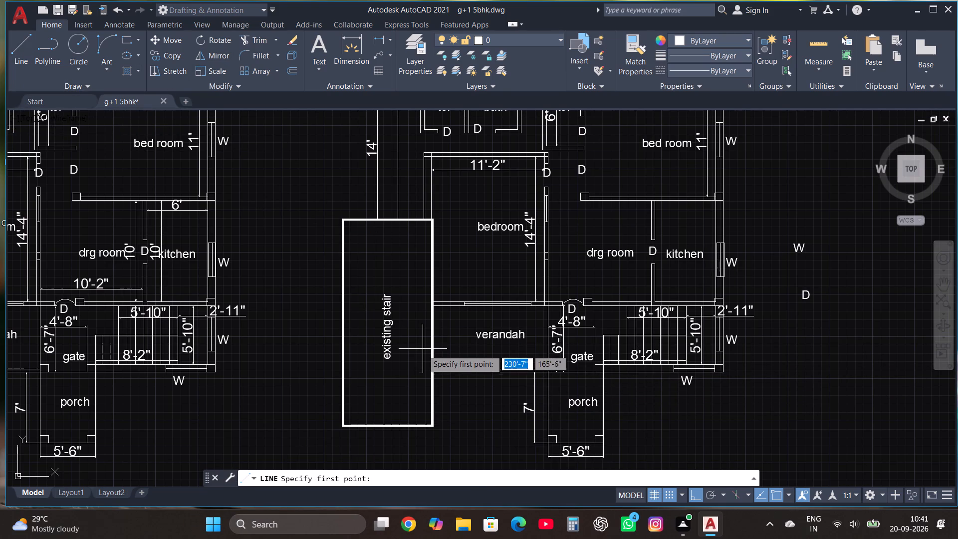
scroll(422, 360, up, 1)
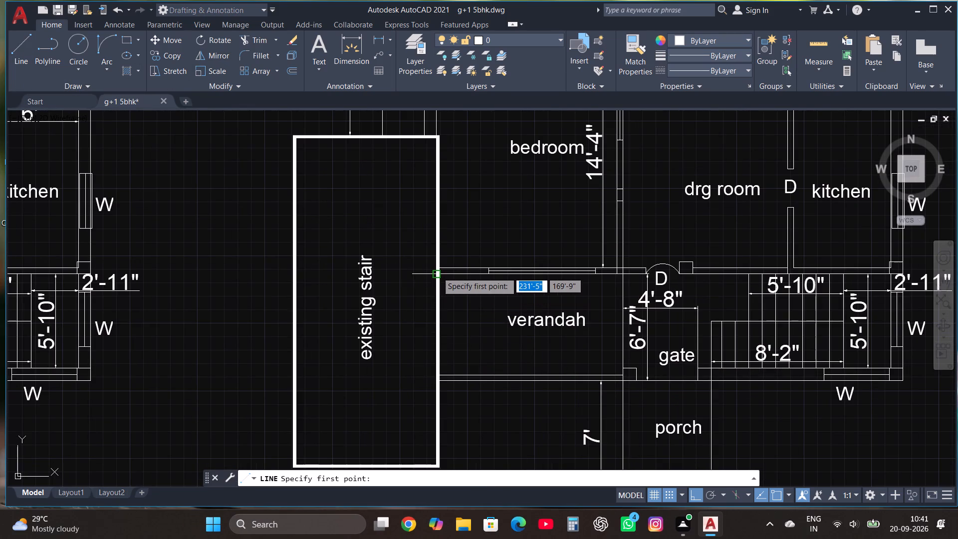
click(437, 272)
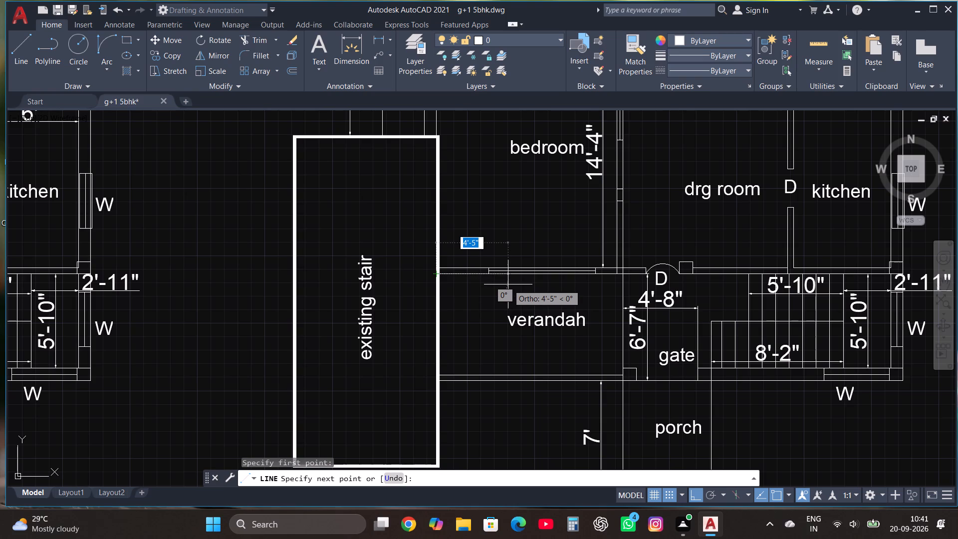
text(5'7")
key(Return)
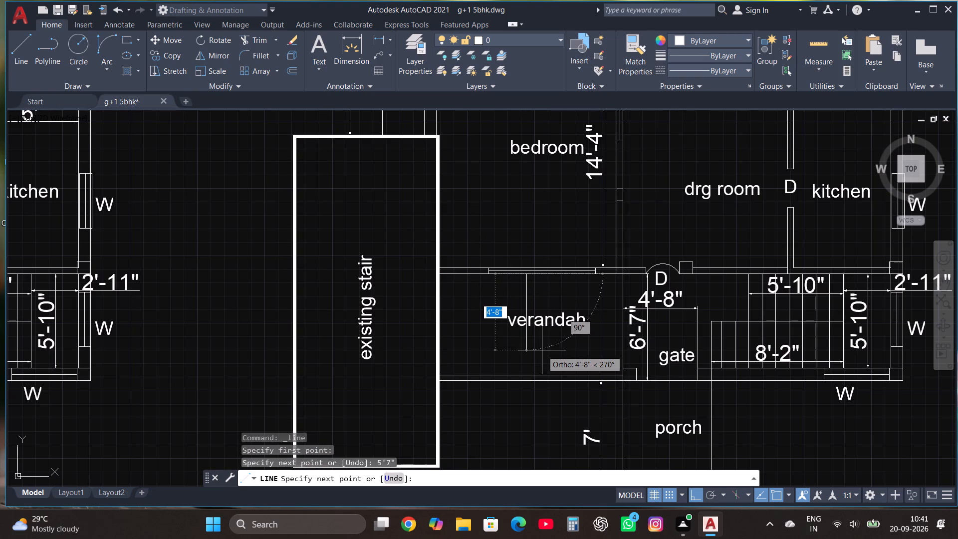
text(5'5")
key(Return)
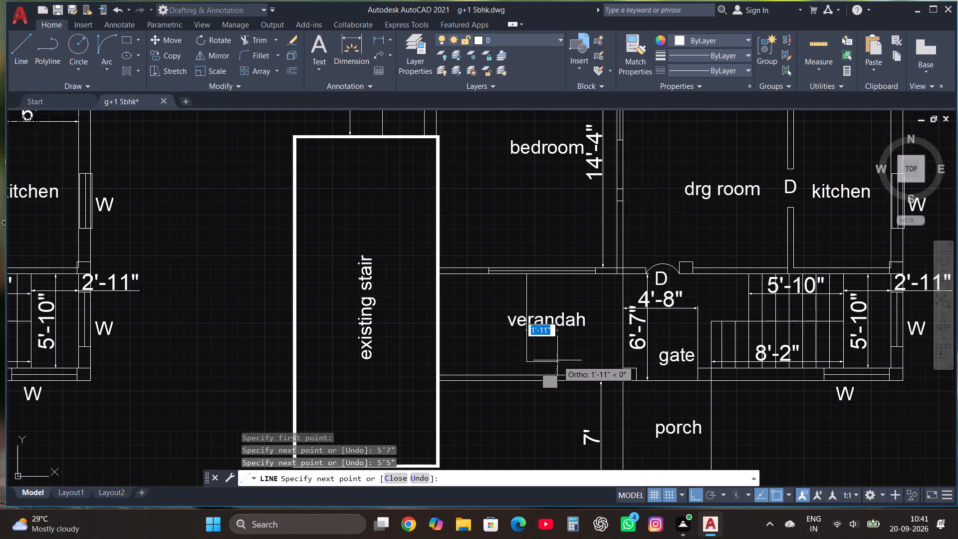
key(Escape)
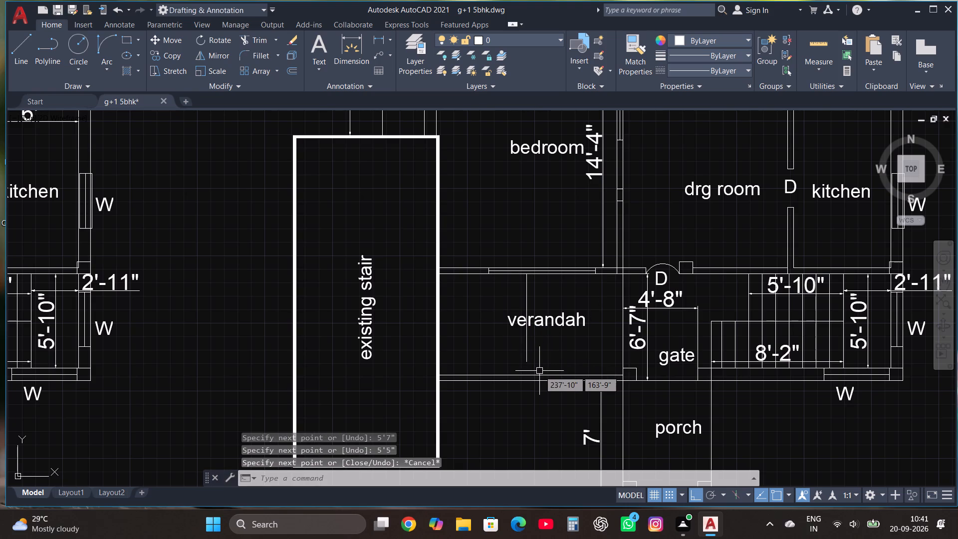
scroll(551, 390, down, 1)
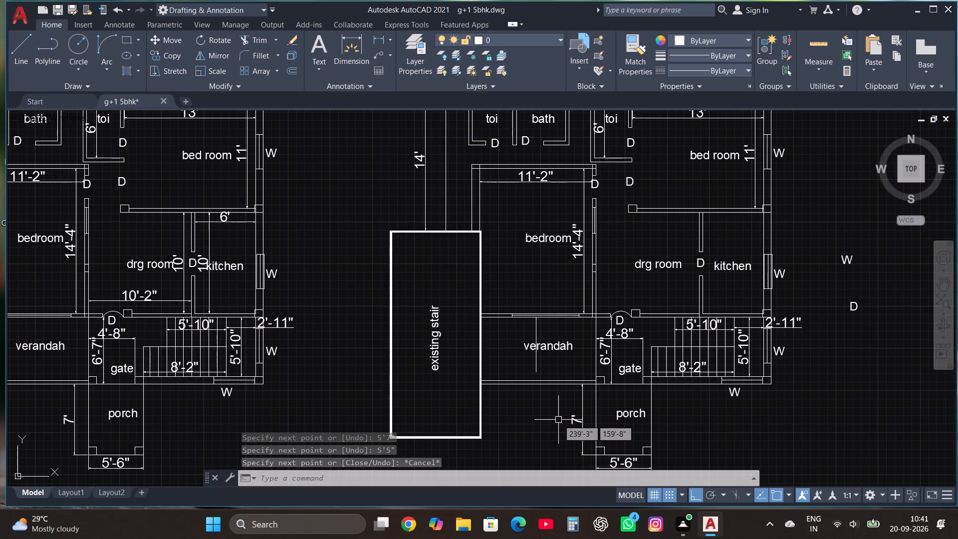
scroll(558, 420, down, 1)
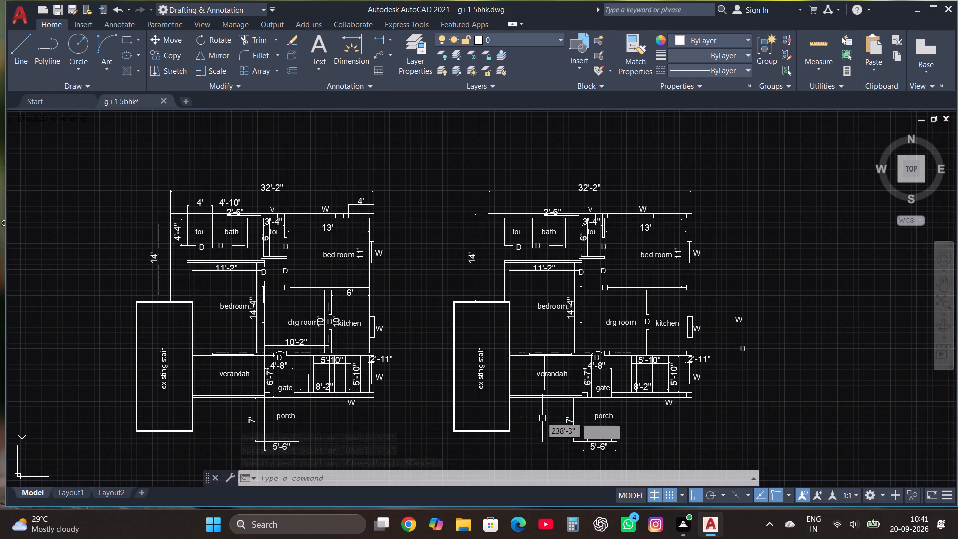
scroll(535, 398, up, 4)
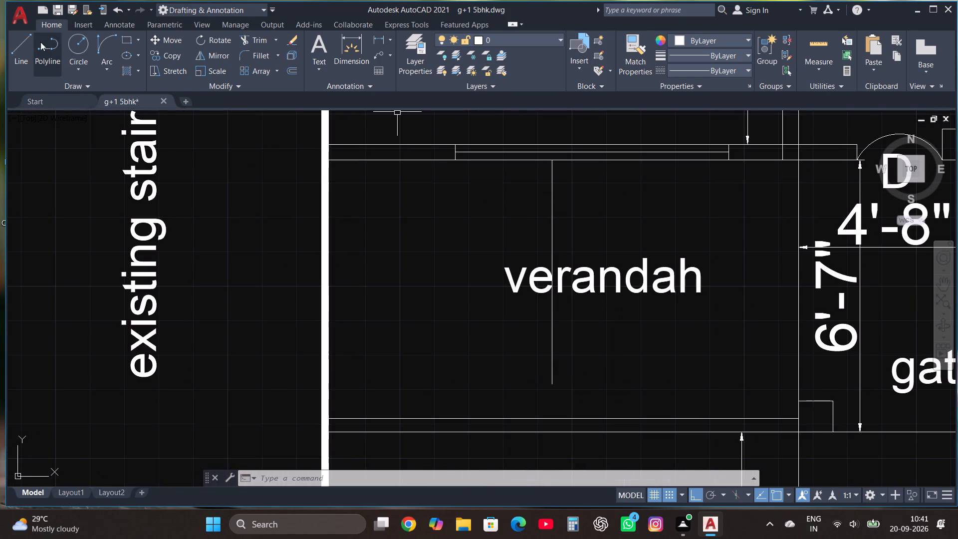
Continue the verandah partition line south from its lower end and trim the overshoot at the south wall's inner face.
click(23, 49)
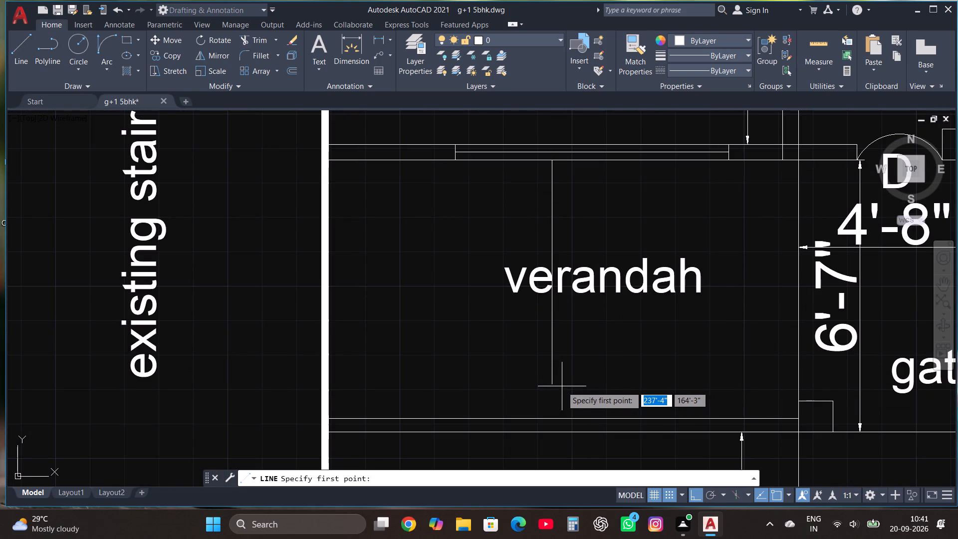
click(553, 382)
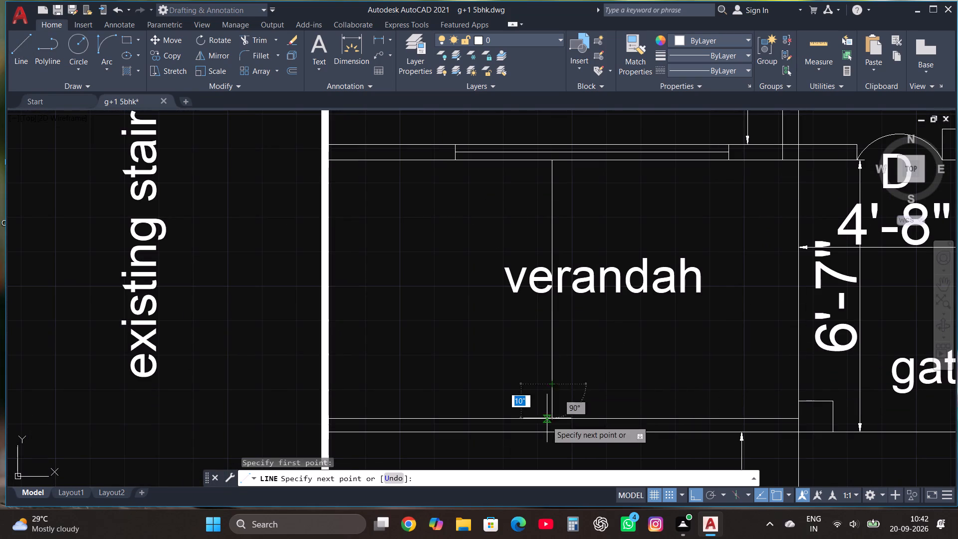
click(548, 428)
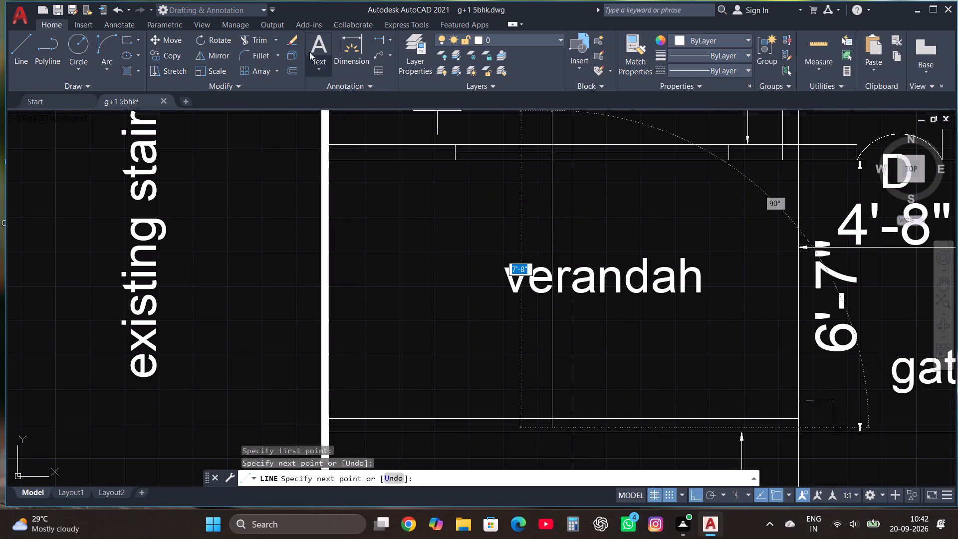
click(264, 38)
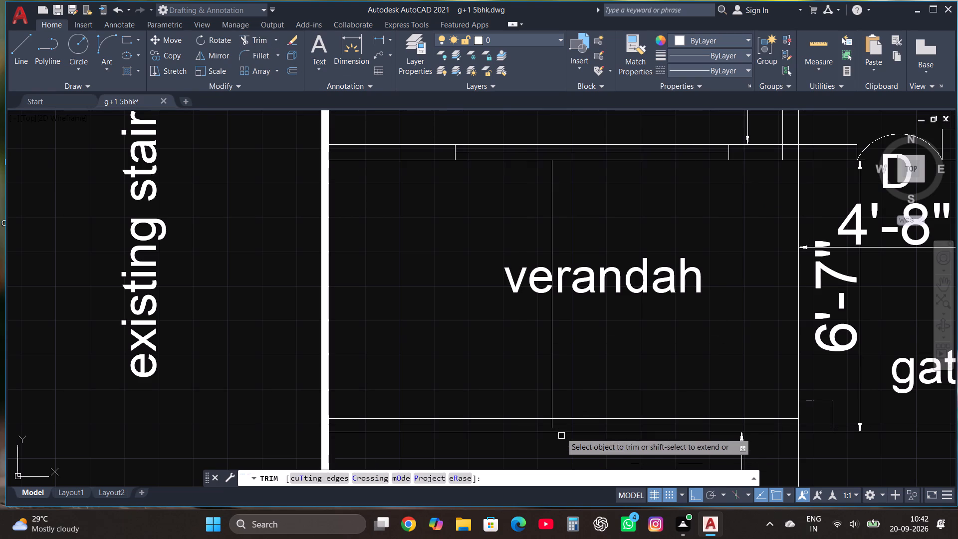
click(552, 424)
key(grave)
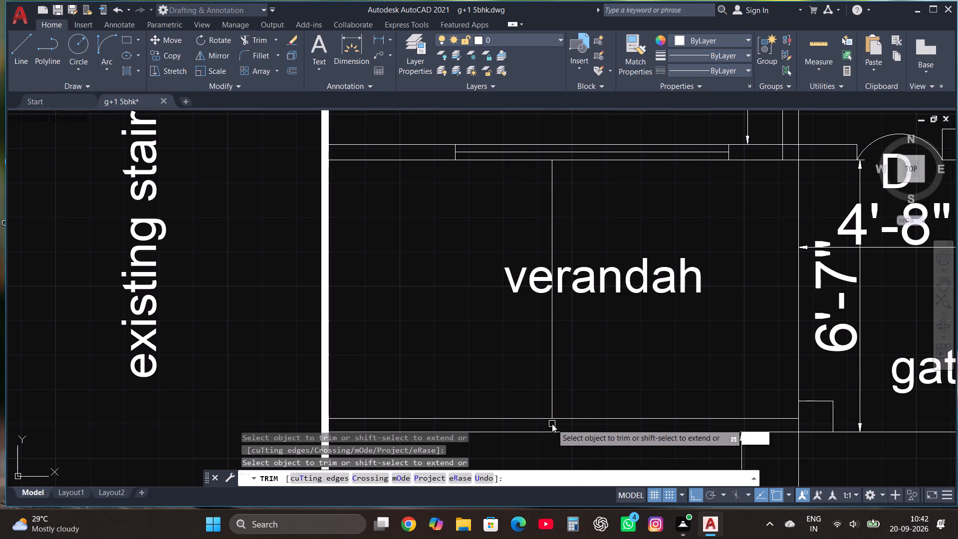
key(Escape)
Stretch the original partition line's south end to meet the verandah south wall's inner face.
click(552, 353)
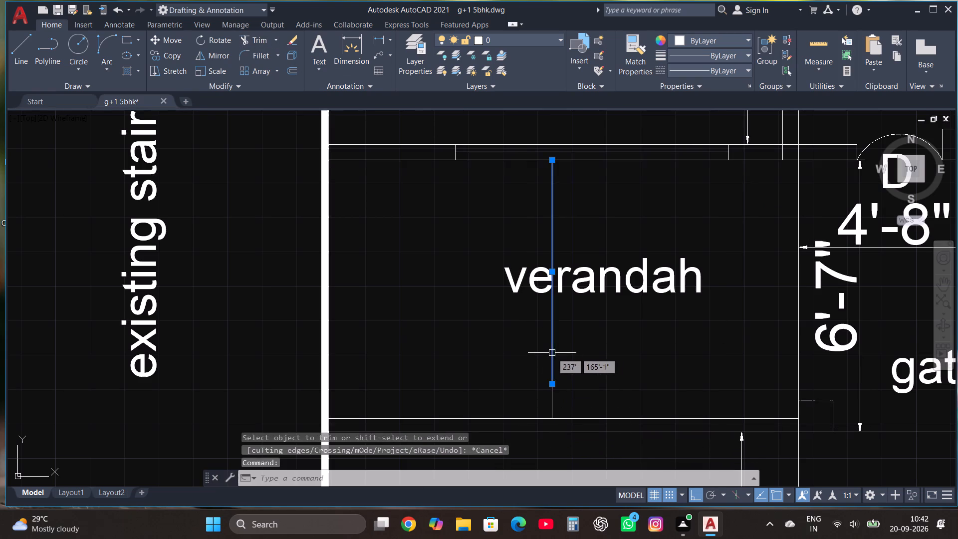
click(554, 385)
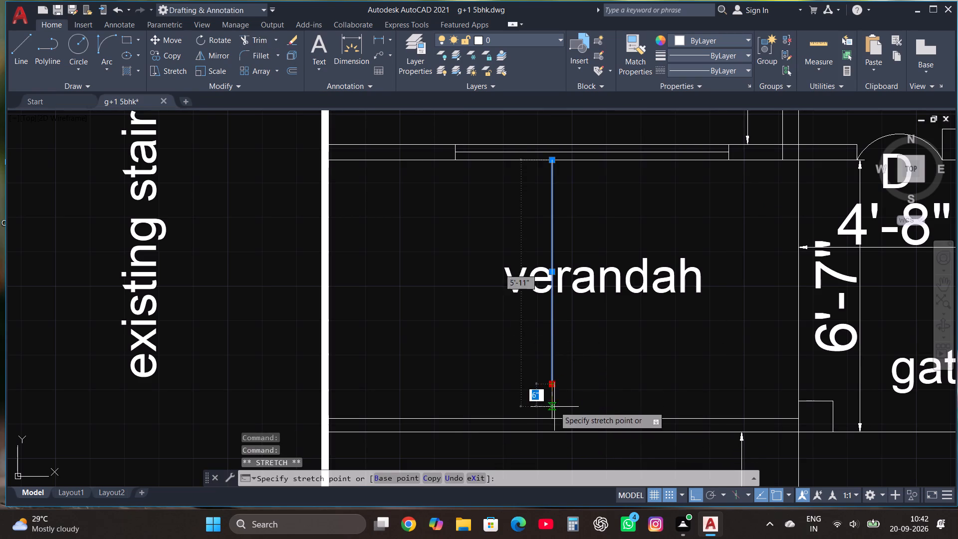
click(552, 417)
key(Escape)
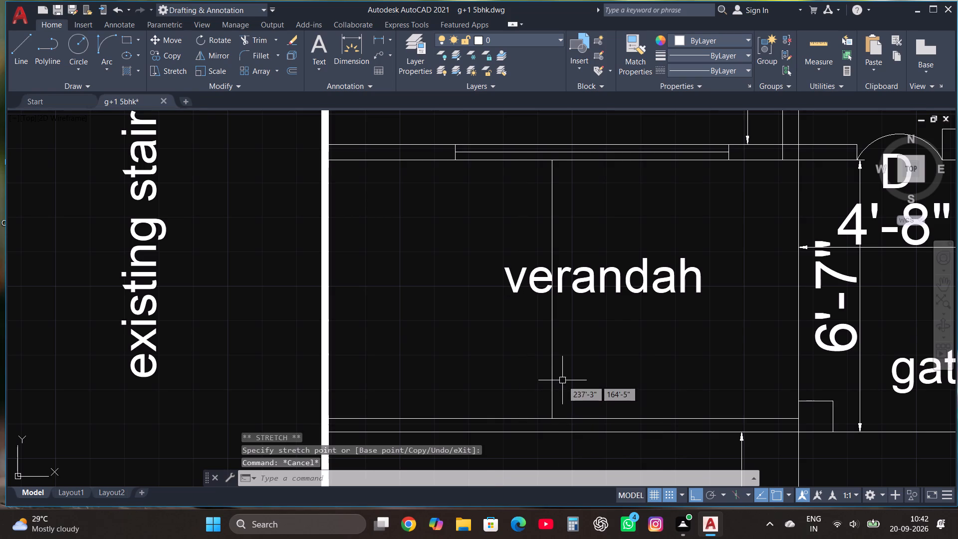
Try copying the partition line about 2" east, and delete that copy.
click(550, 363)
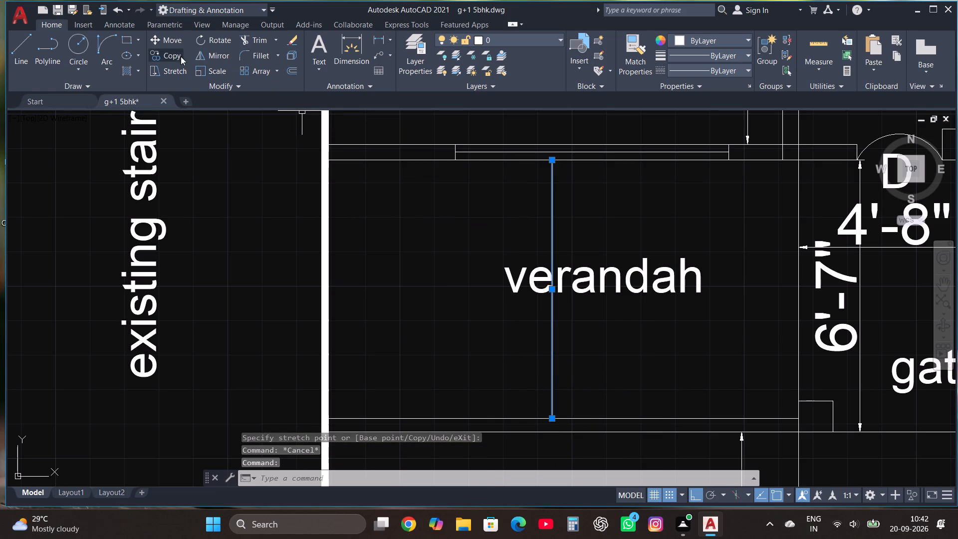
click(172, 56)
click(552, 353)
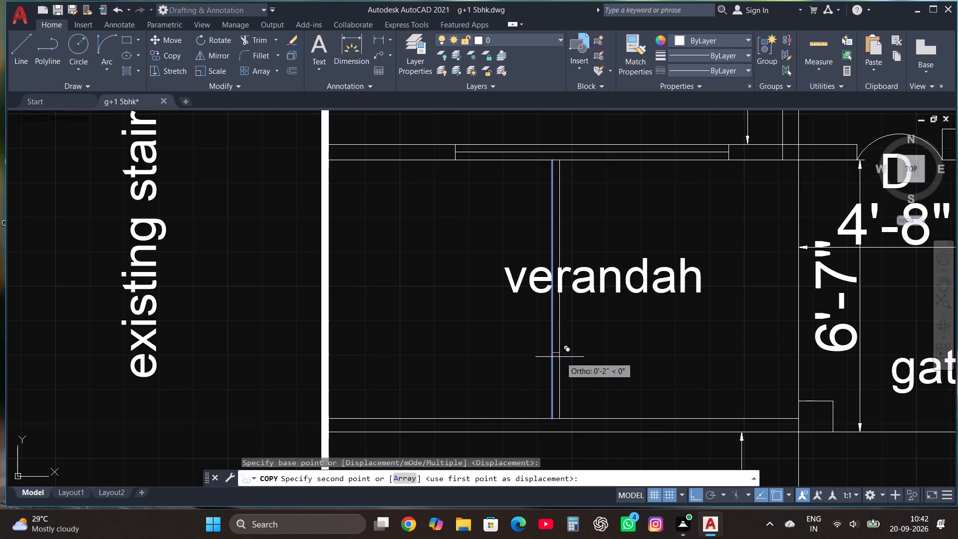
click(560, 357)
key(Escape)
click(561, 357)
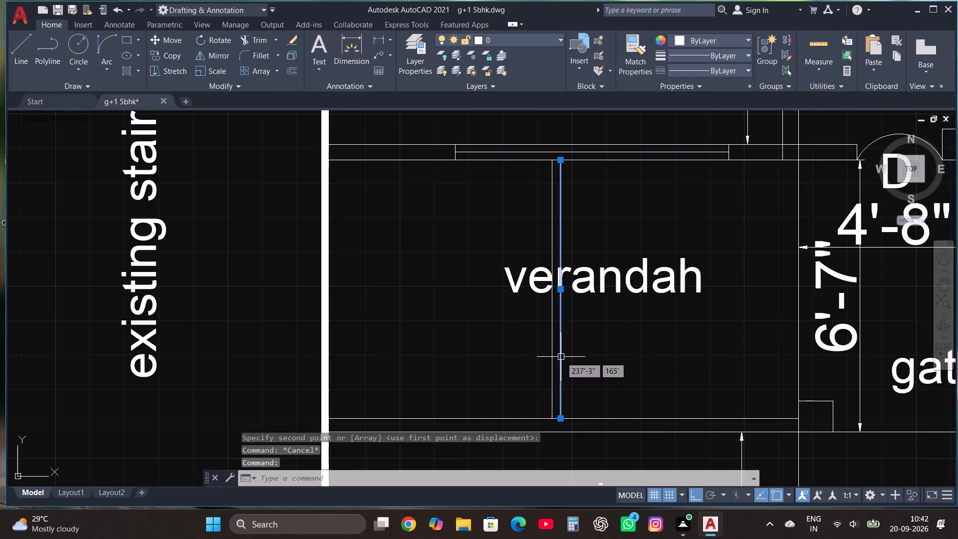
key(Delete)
Copy the verandah partition line 4.5" east to form the wall's second face.
click(551, 334)
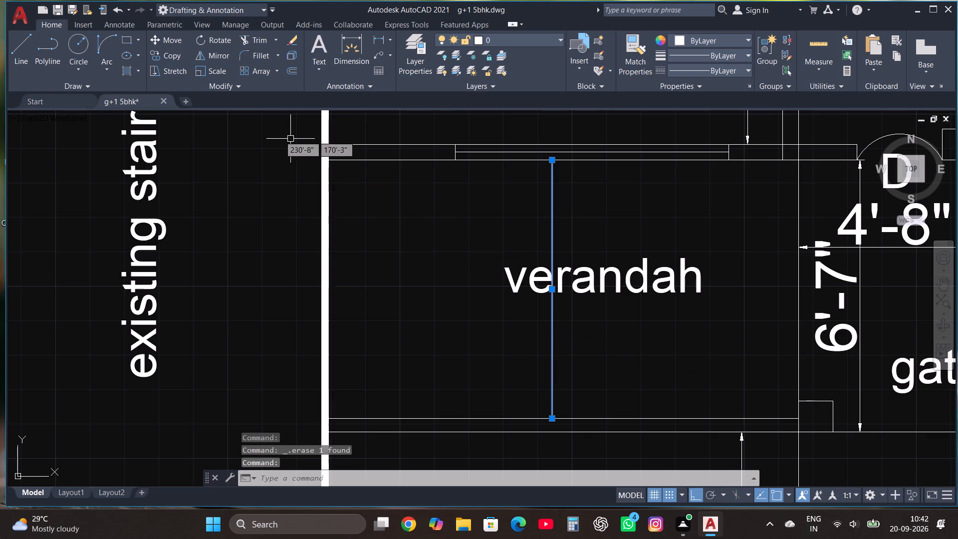
click(165, 52)
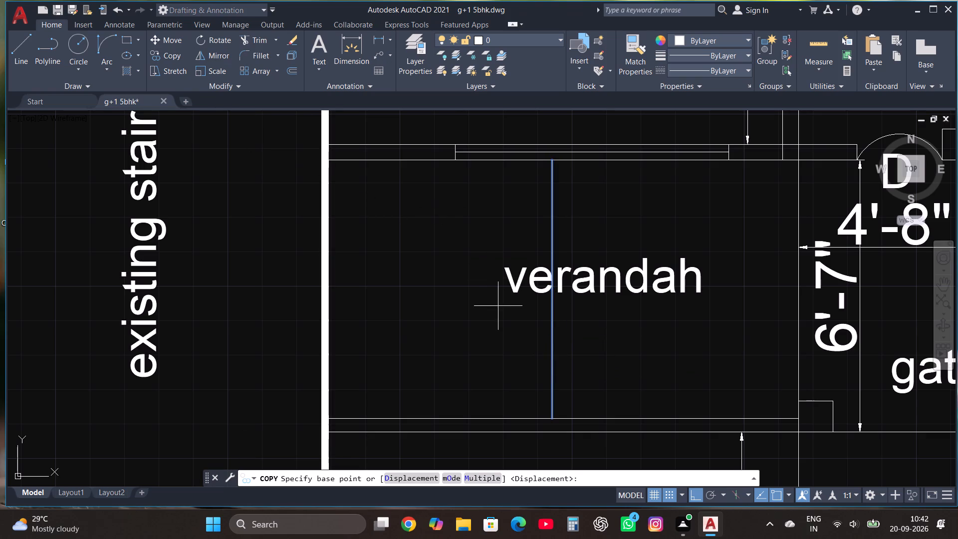
click(550, 349)
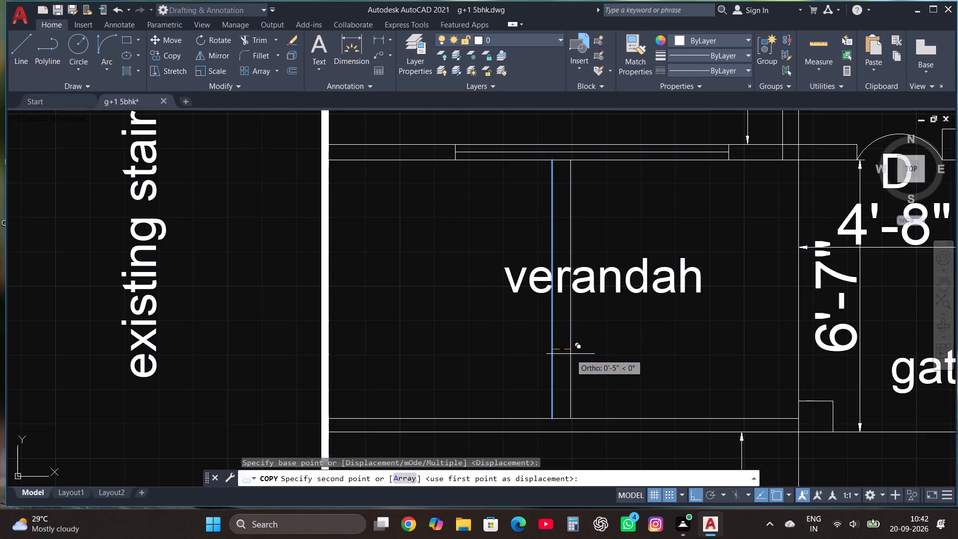
text(4.5")
key(Return)
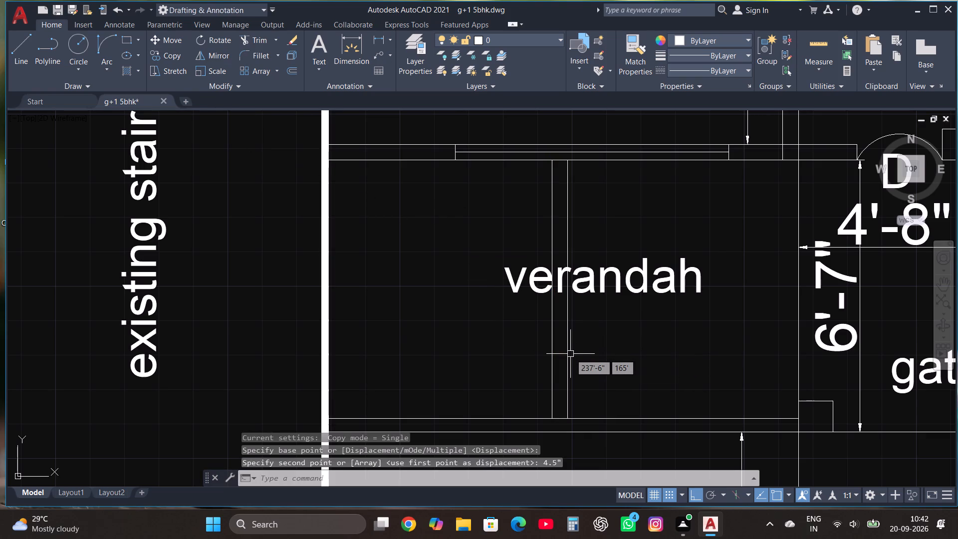
key(Escape)
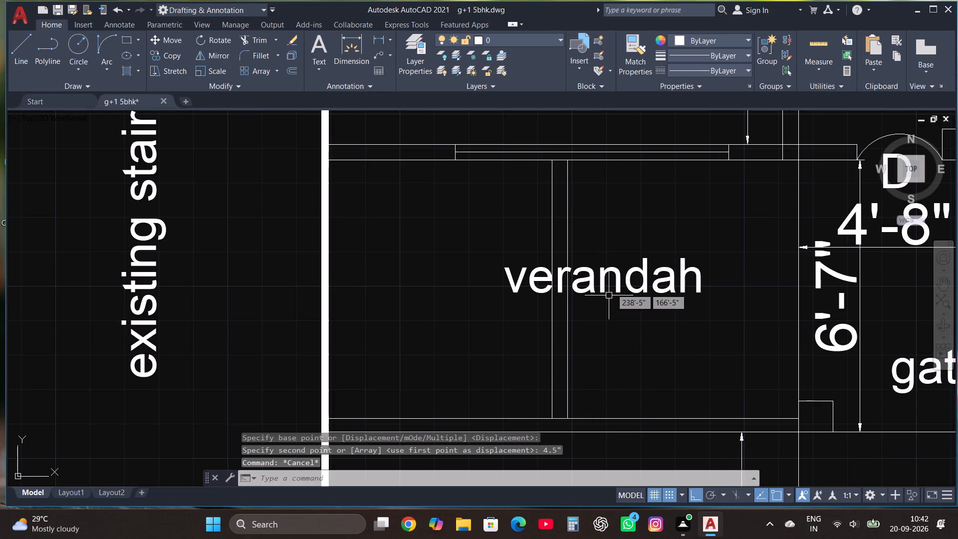
Move the verandah label west into the space between the existing stair and the new partition wall.
click(612, 284)
click(599, 254)
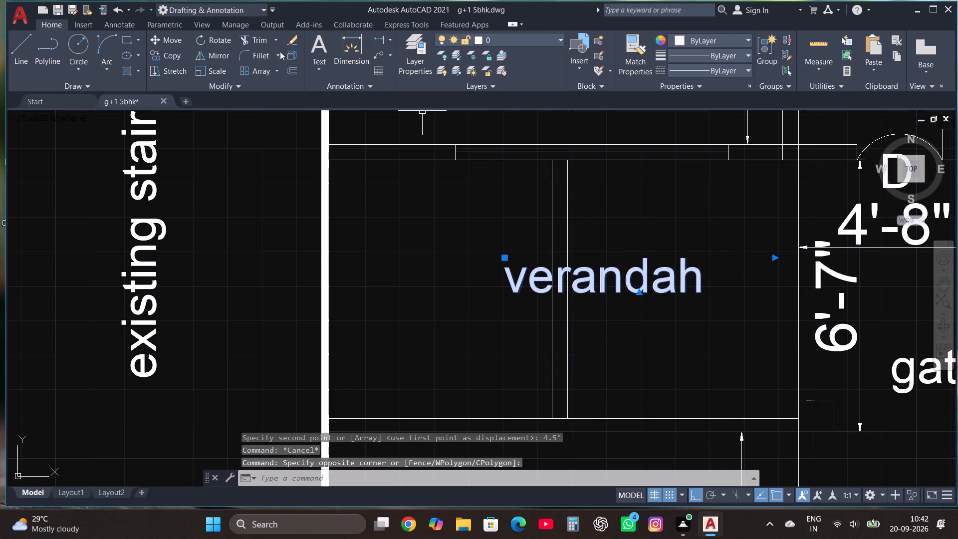
click(176, 38)
click(649, 286)
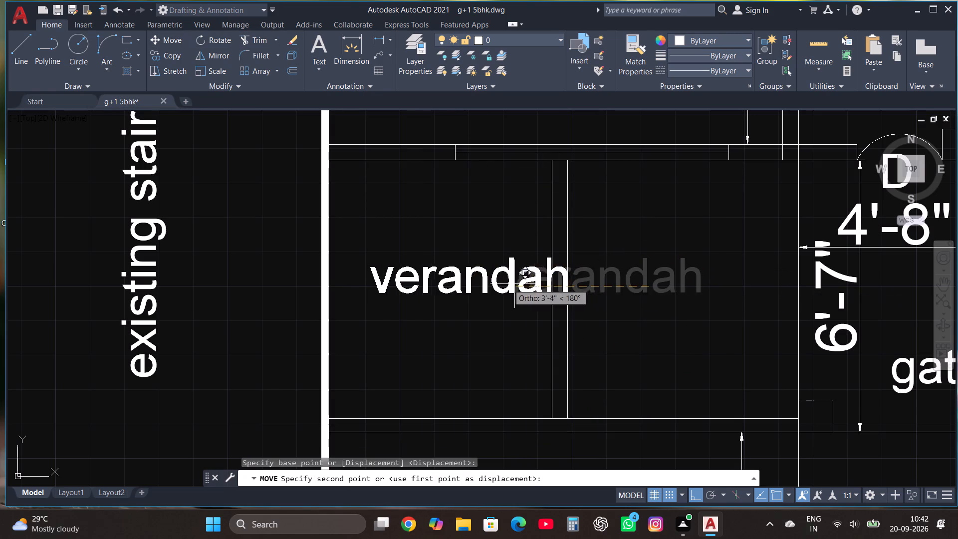
click(489, 285)
click(489, 285)
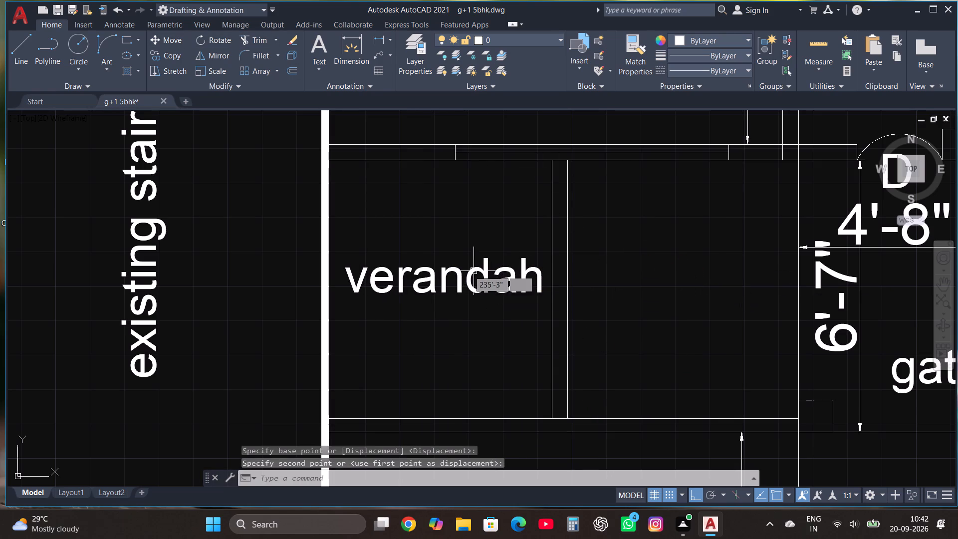
Change the verandah label's text to PUJA.
click(464, 270)
right_click(464, 270)
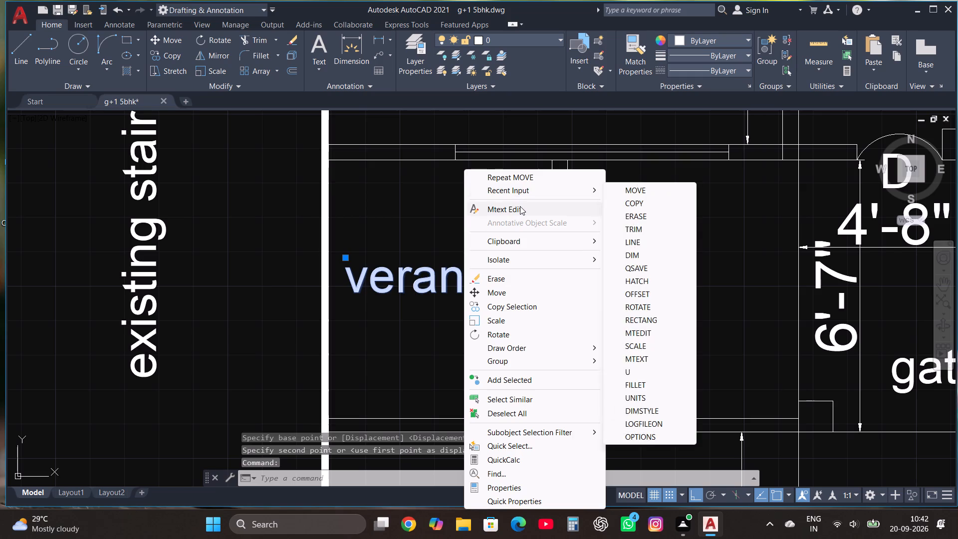
click(520, 206)
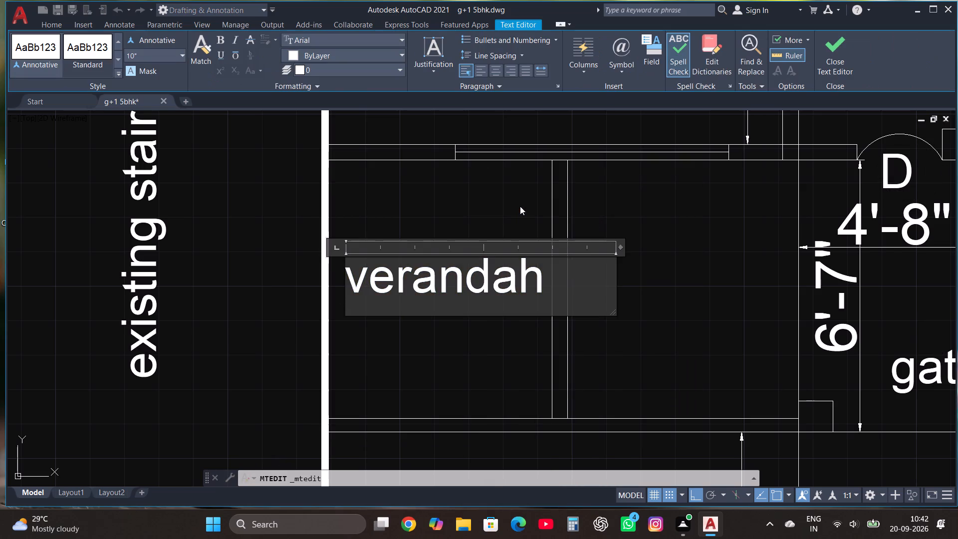
click(550, 274)
key(BackSpace)
key(BackSpace)
key(BackSpace)
key(BackSpace)
key(BackSpace)
key(BackSpace)
key(BackSpace)
key(BackSpace)
key(BackSpace)
key(BackSpace)
key(BackSpace)
key(BackSpace)
key(BackSpace)
key(BackSpace)
key(BackSpace)
key(BackSpace)
key(BackSpace)
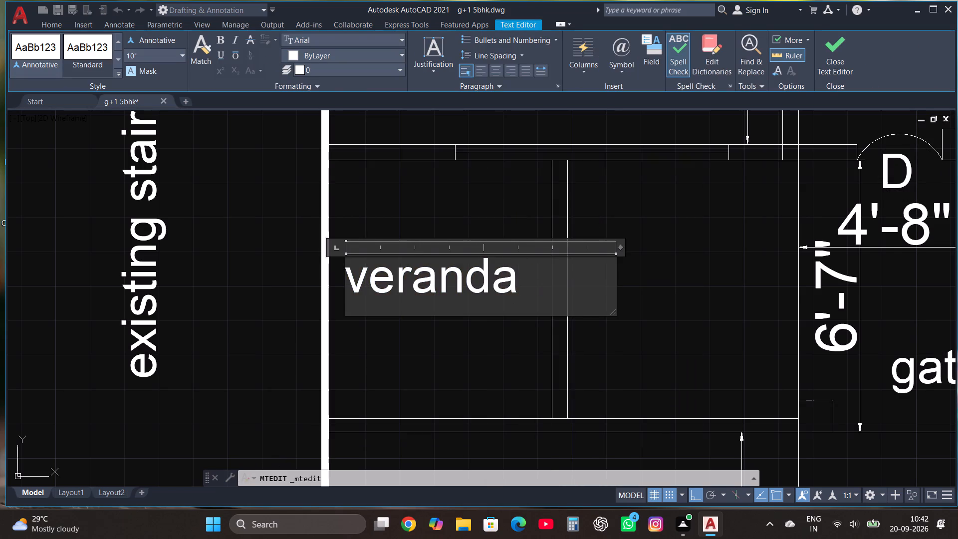
text(PUJE)
key(BackSpace)
key(a)
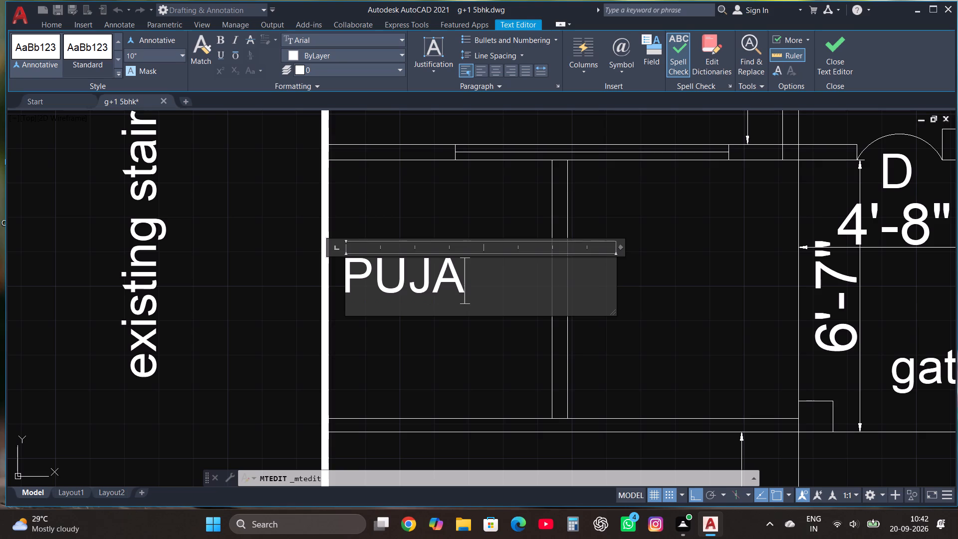
click(828, 46)
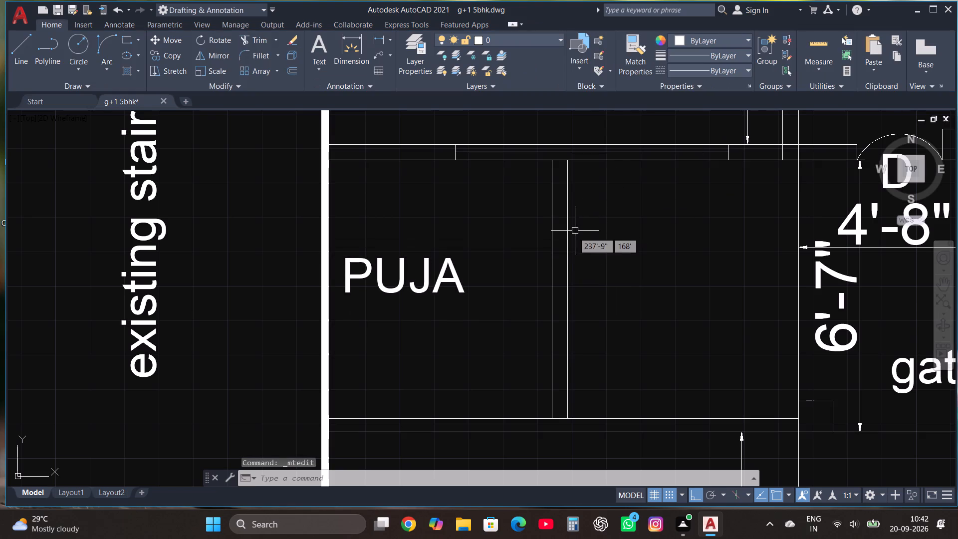
Delete the 4'-8" and 6'-7" dimensions beside the second plan's gate, together with the vertical line along the gate area's west side.
scroll(502, 261, down, 1)
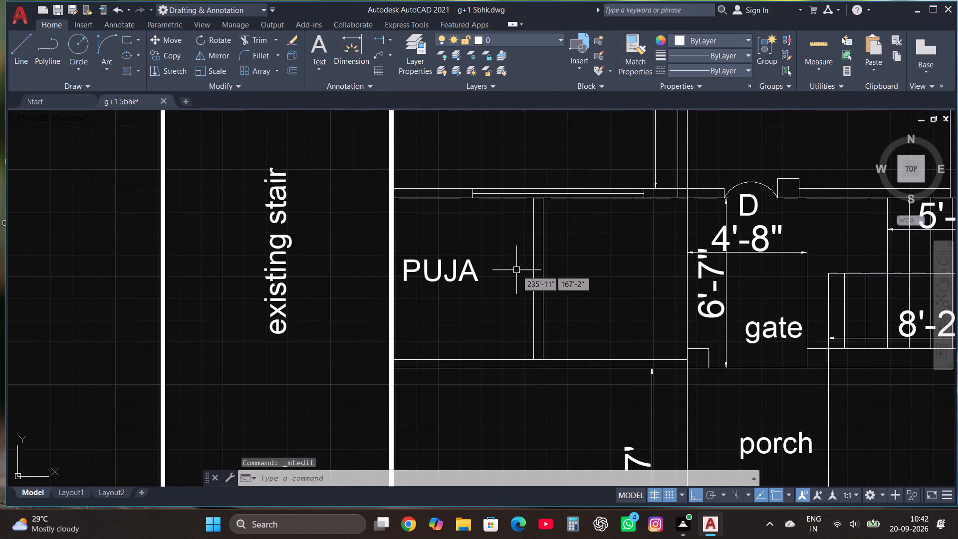
scroll(579, 300, down, 1)
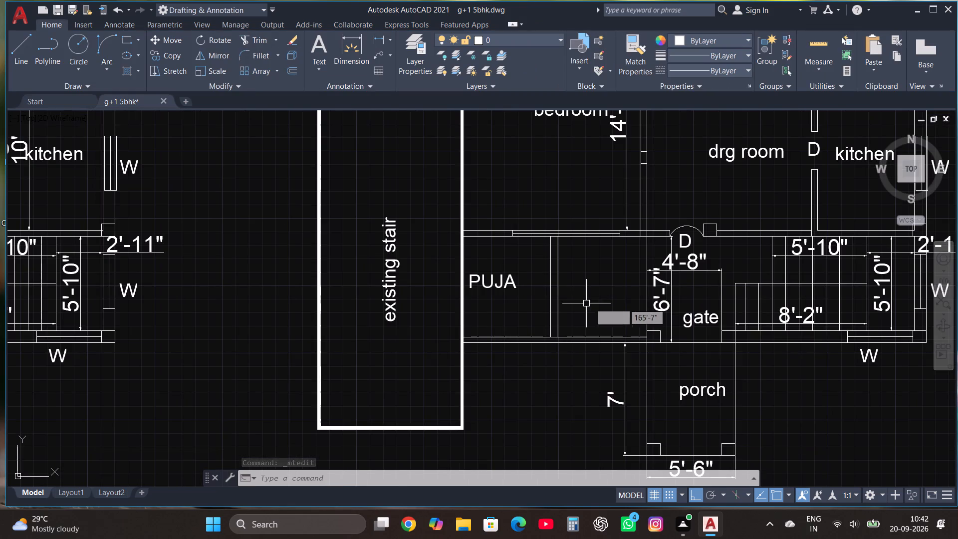
scroll(790, 302, up, 1)
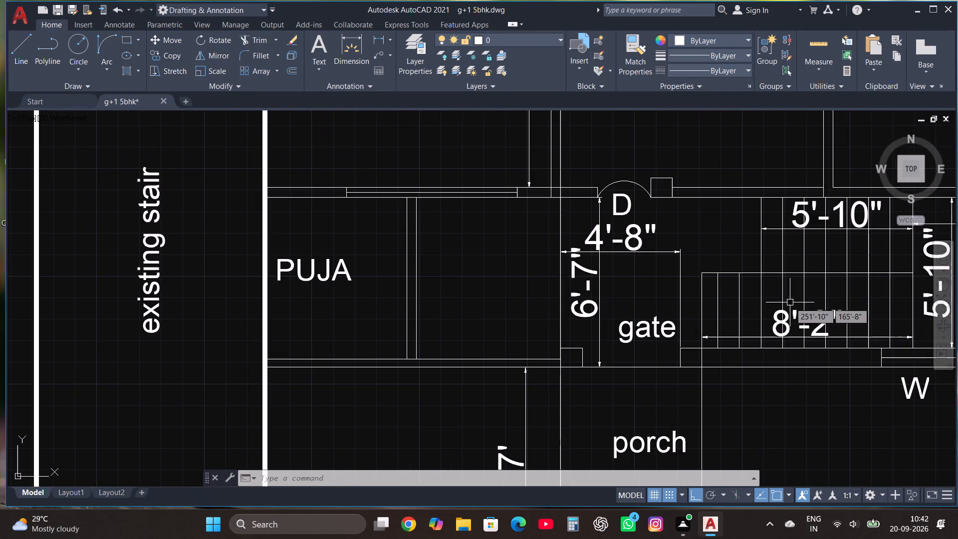
click(692, 312)
click(543, 286)
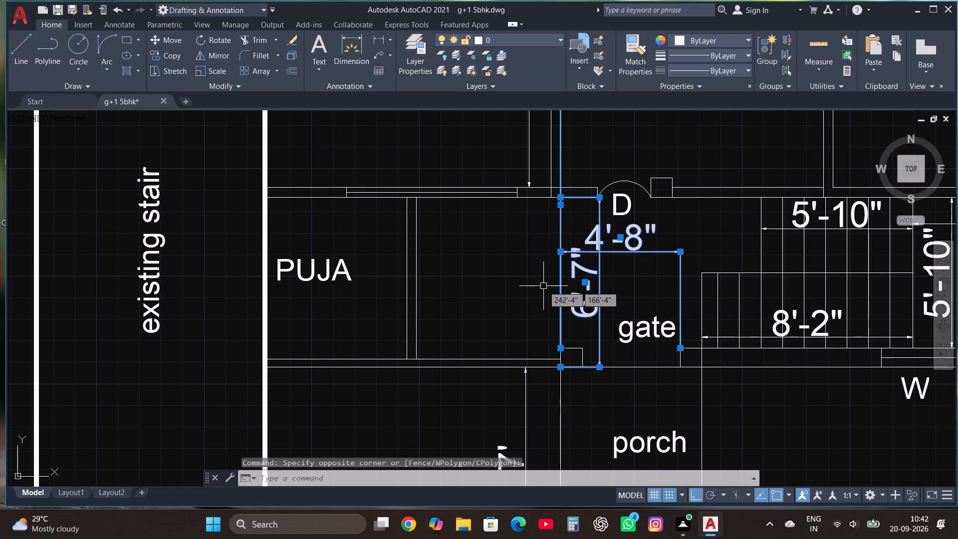
key(Delete)
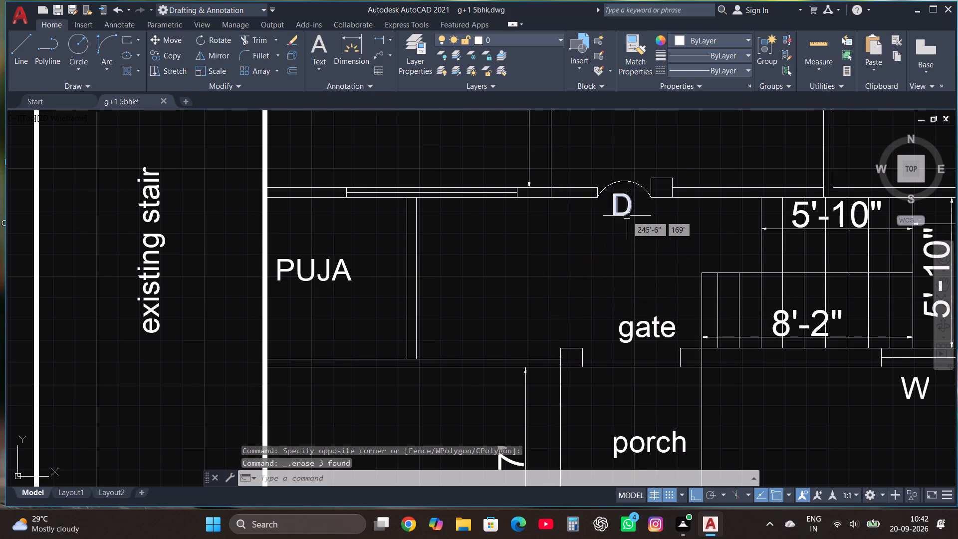
Delete the D label below the drg room's south door and the gate label.
click(627, 216)
key(Delete)
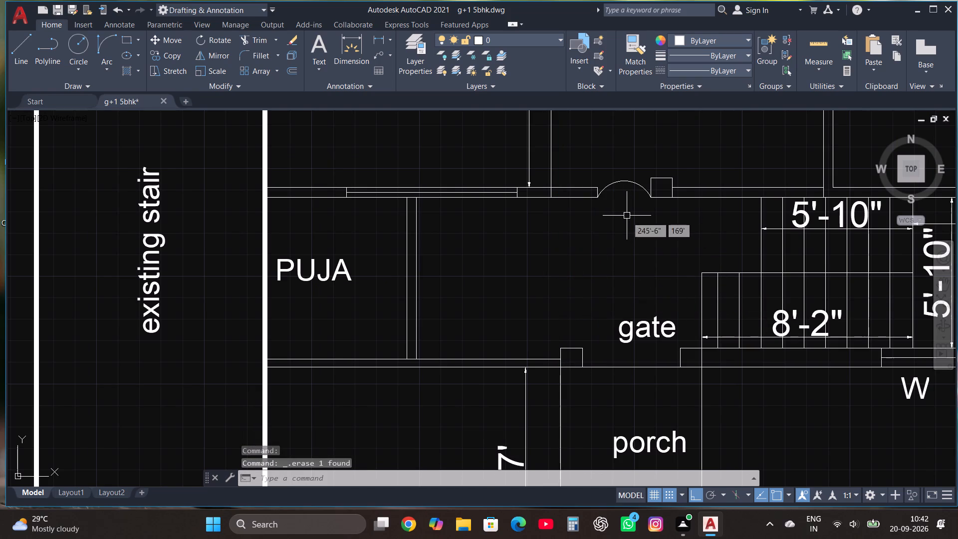
click(644, 338)
key(Delete)
Delete the door arc in the drg room's south wall opening.
scroll(644, 339, down, 1)
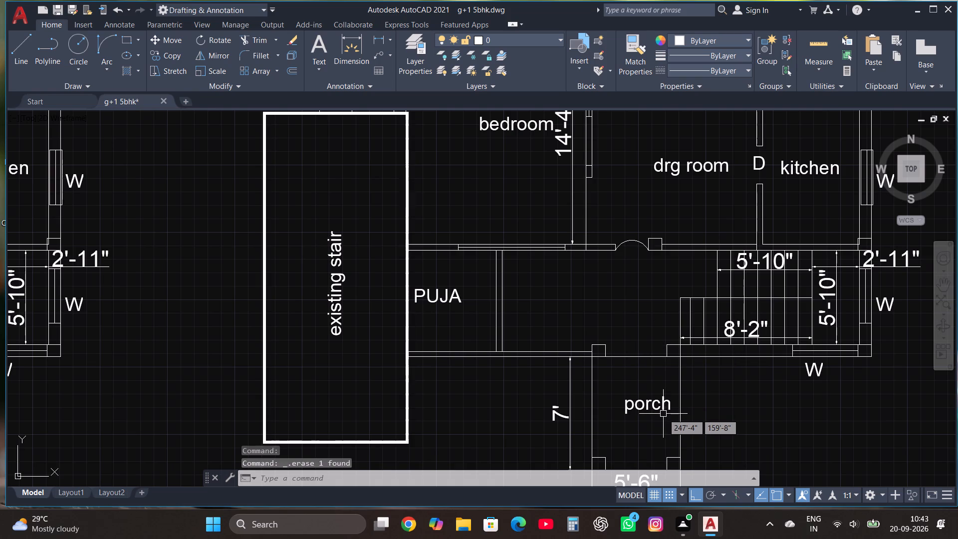
click(647, 244)
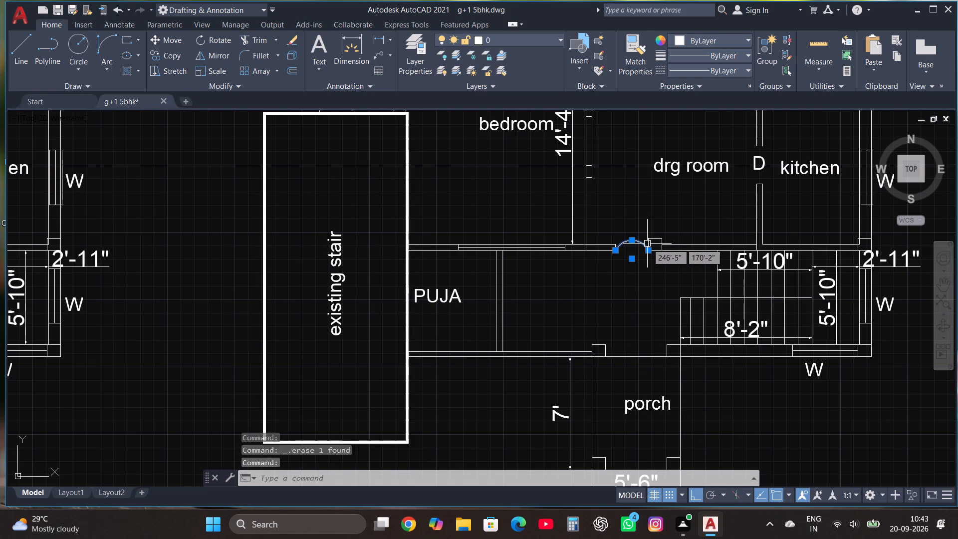
key(Delete)
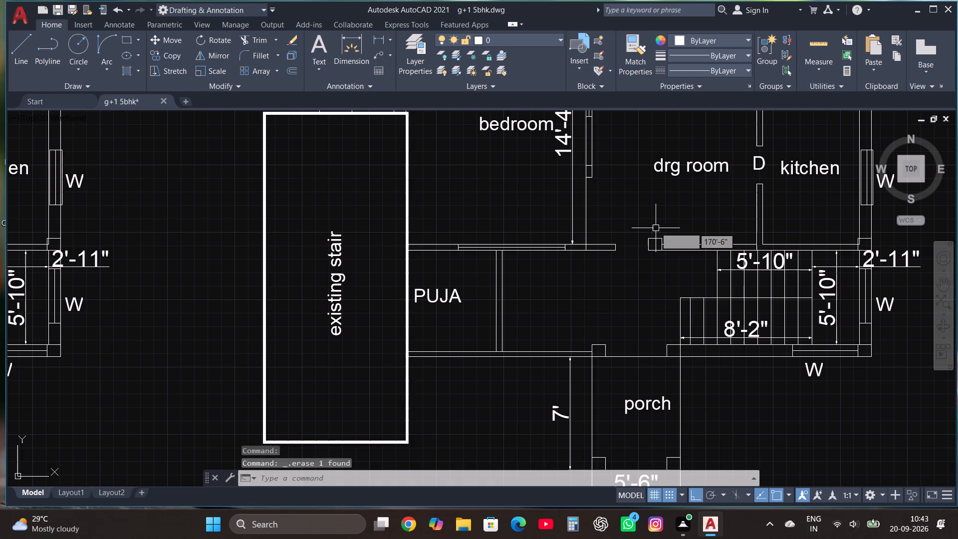
Move the square column from the east side of the drg room's south opening to the base of the drg room–kitchen partition.
scroll(656, 227, up, 1)
click(656, 246)
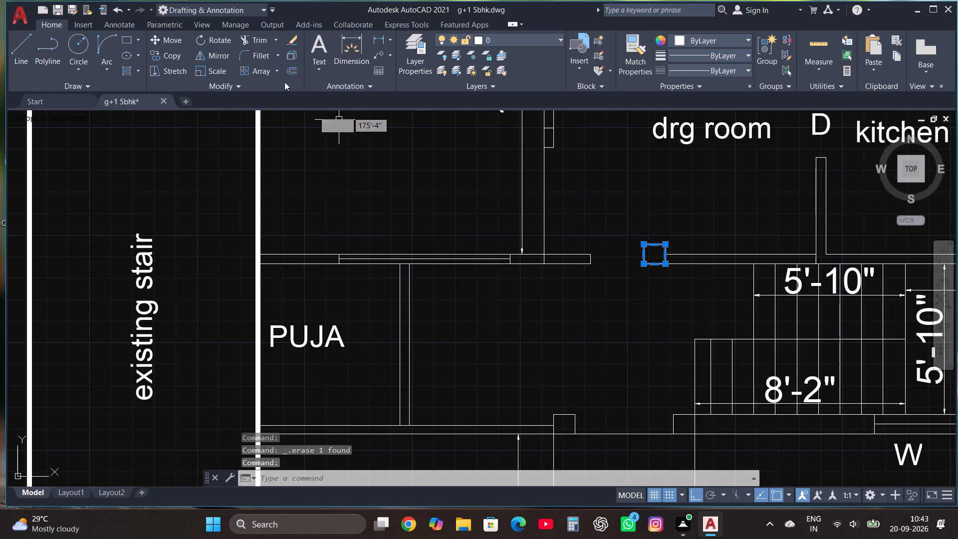
click(170, 40)
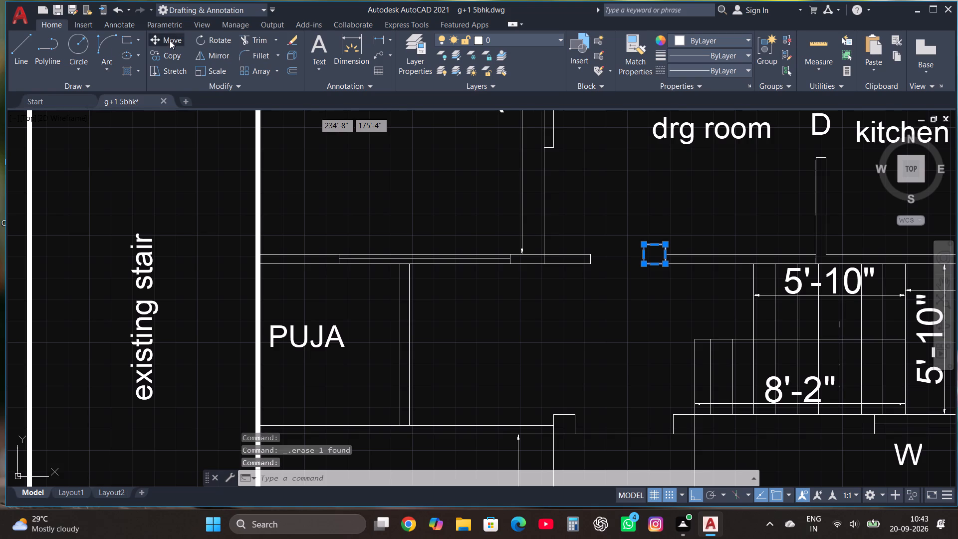
click(667, 265)
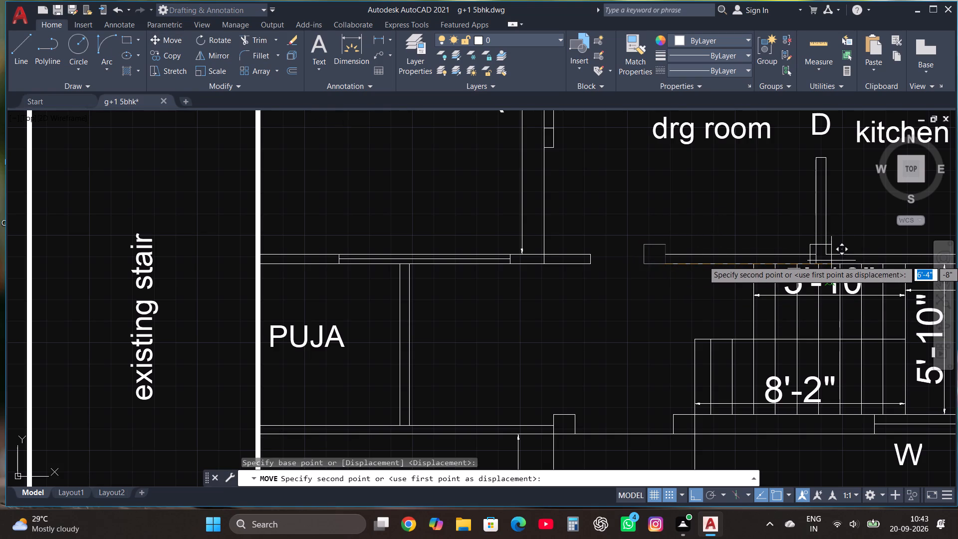
scroll(831, 261, up, 1)
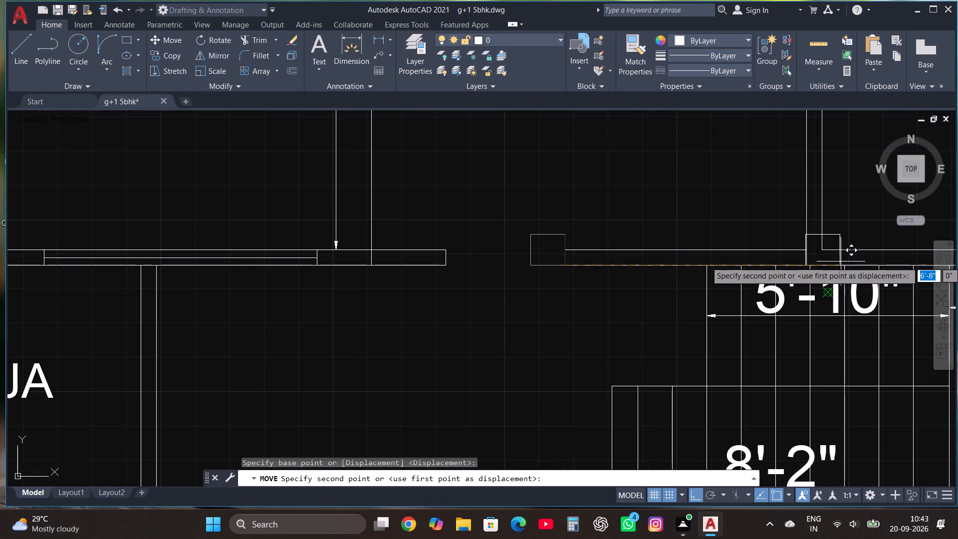
click(841, 262)
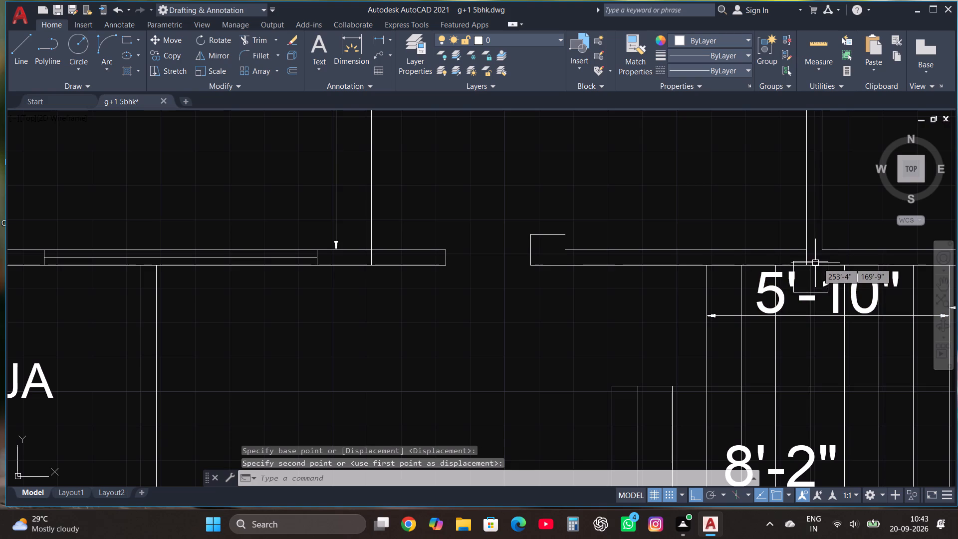
click(819, 262)
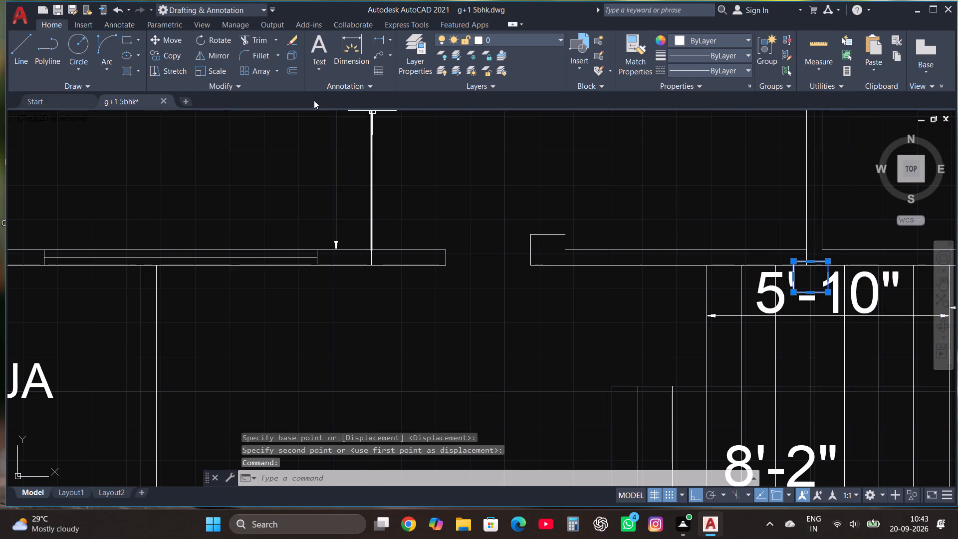
click(173, 37)
key(F8)
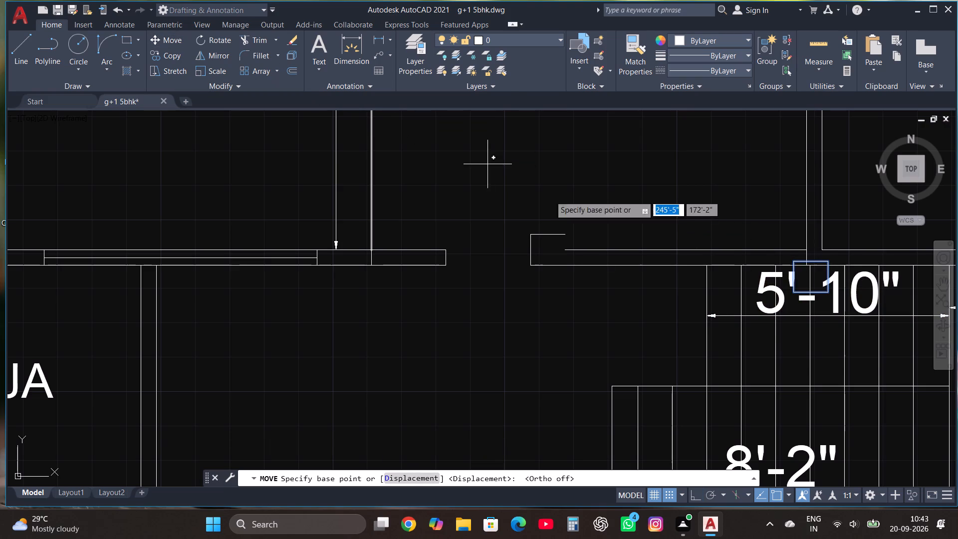
click(792, 295)
click(806, 267)
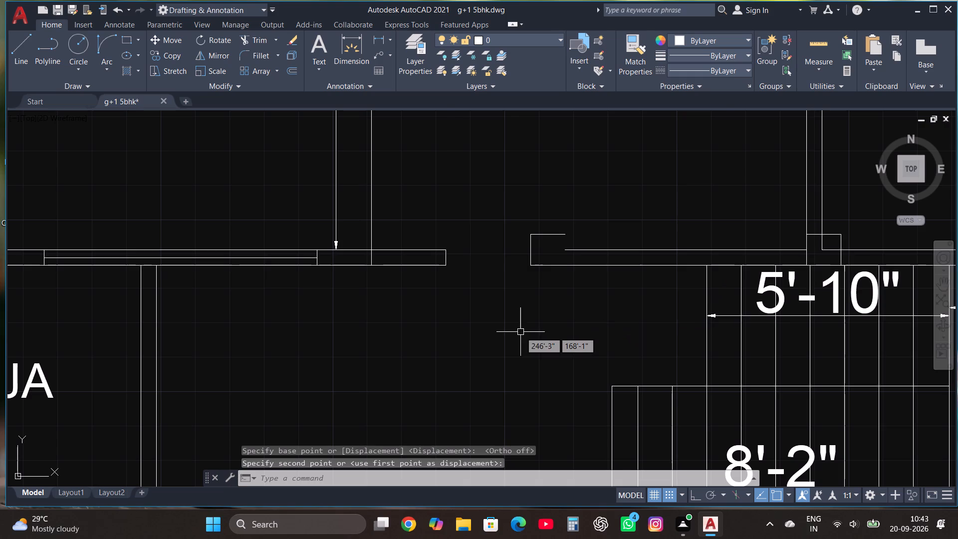
Delete the leftover jamb line and short wall lines on the east side of the drg room's south opening.
scroll(520, 332, down, 2)
click(524, 293)
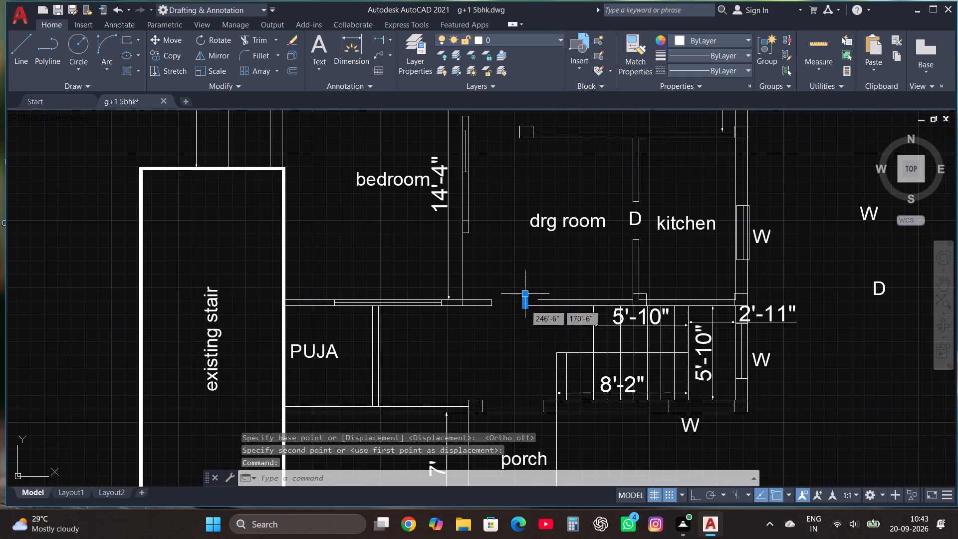
key(Delete)
click(529, 290)
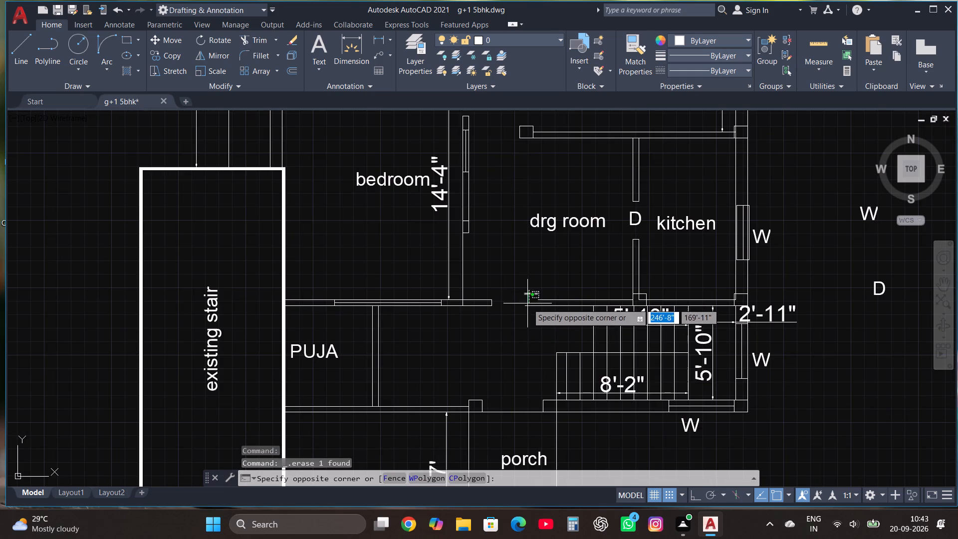
click(523, 322)
key(Delete)
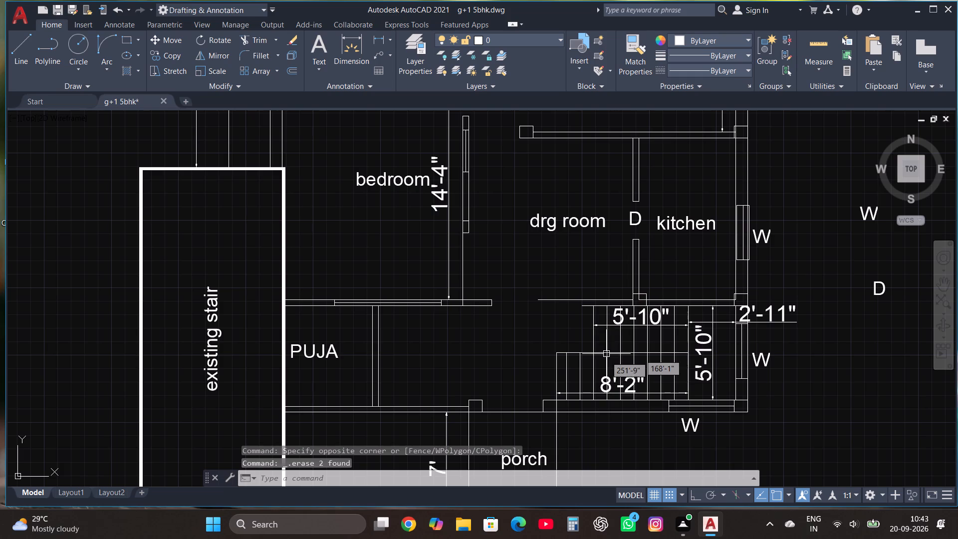
Draw a wall line from the kitchen's southeast column 13' west, then 10' north to the bed room's south wall.
scroll(614, 389, down, 1)
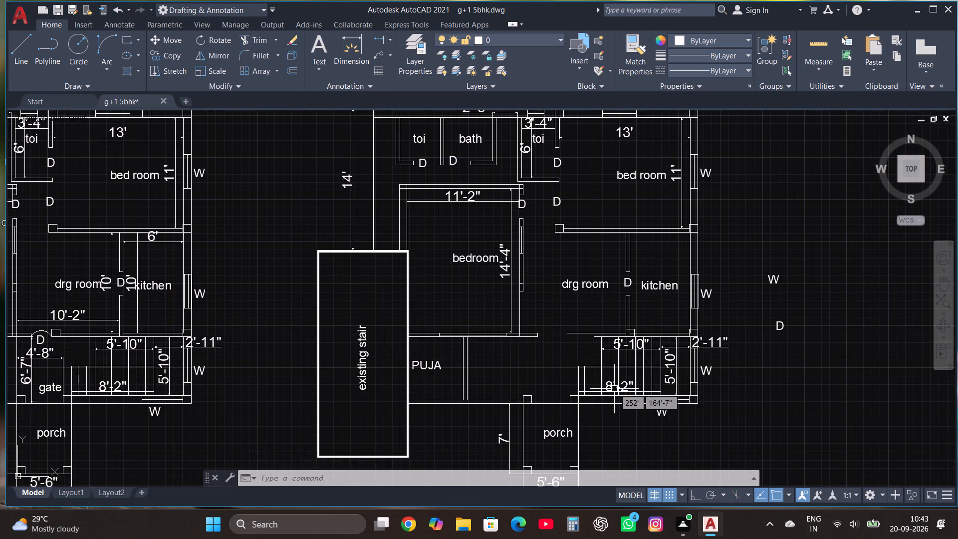
scroll(691, 330, up, 1)
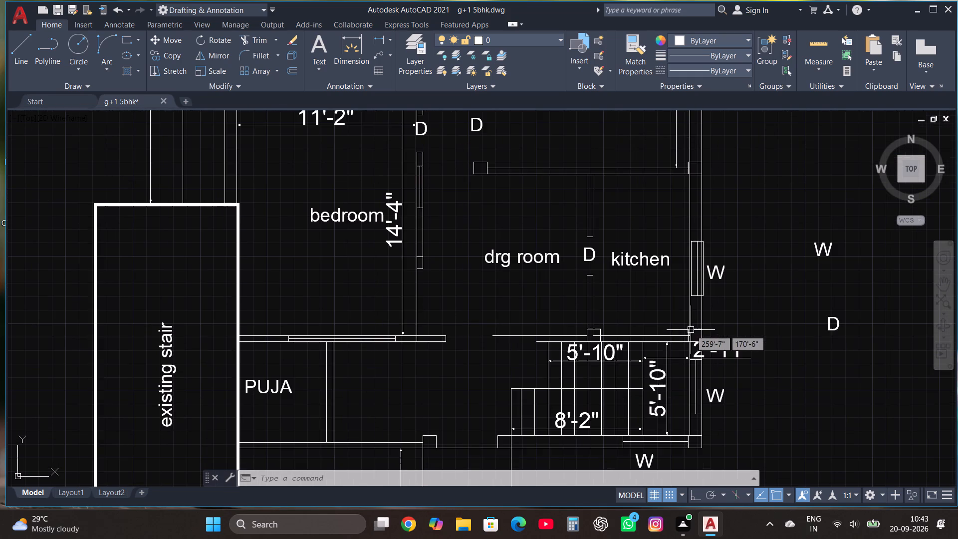
click(16, 40)
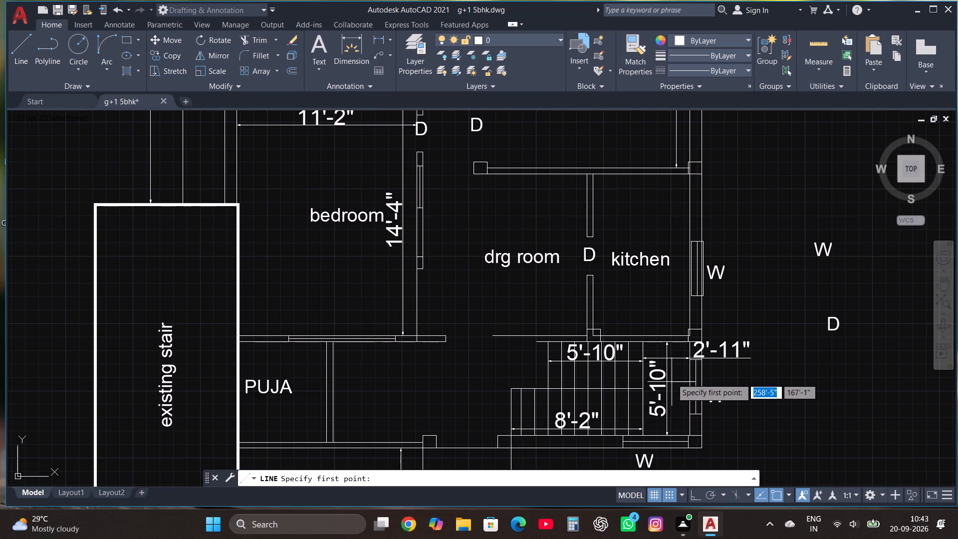
click(688, 335)
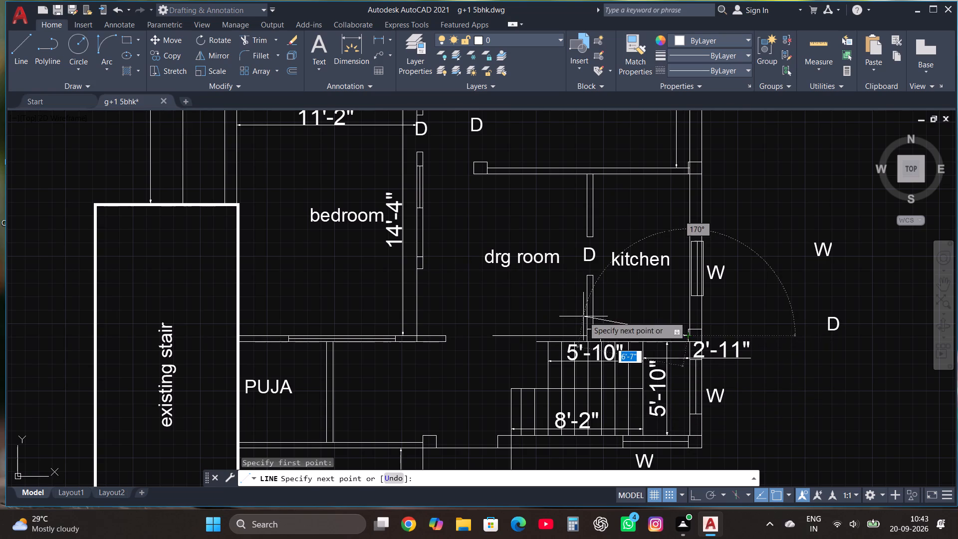
key(F8)
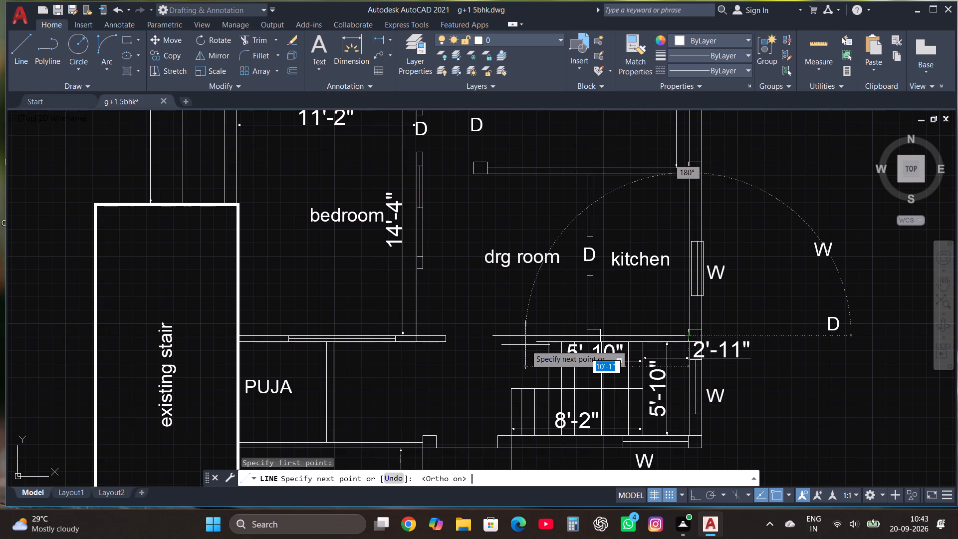
text(13')
key(Return)
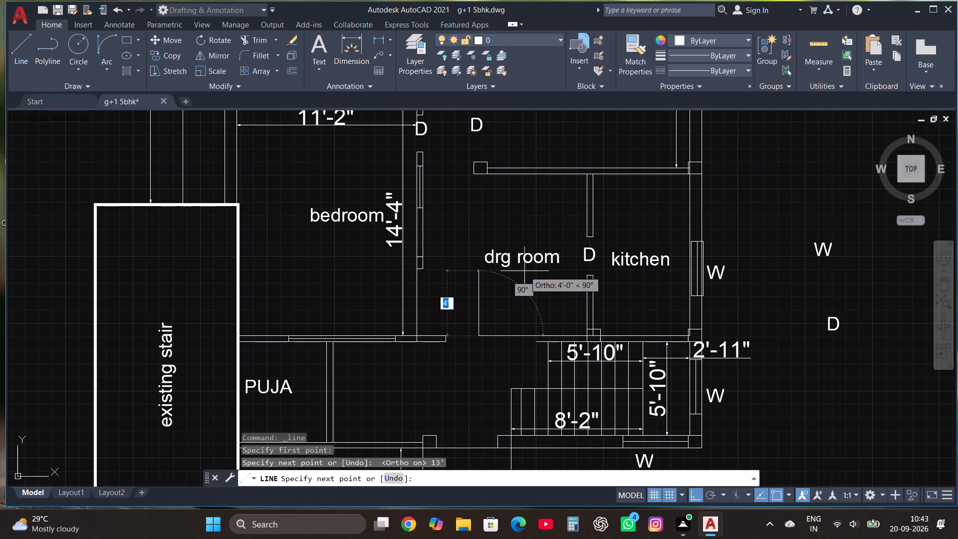
text(10')
key(Return)
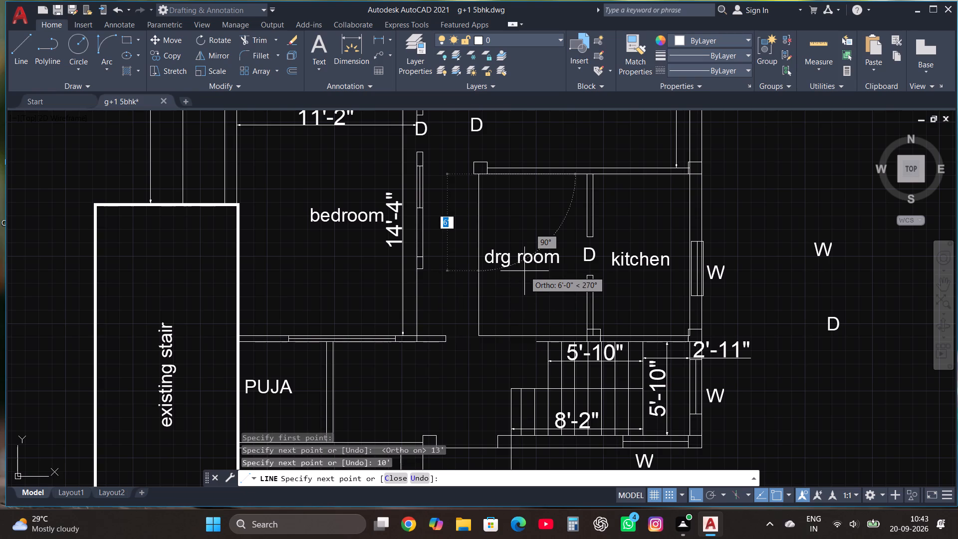
key(Escape)
Delete the drg room–kitchen partition with its D label, together with the kitchen and drg room labels.
drag(620, 320, 610, 308)
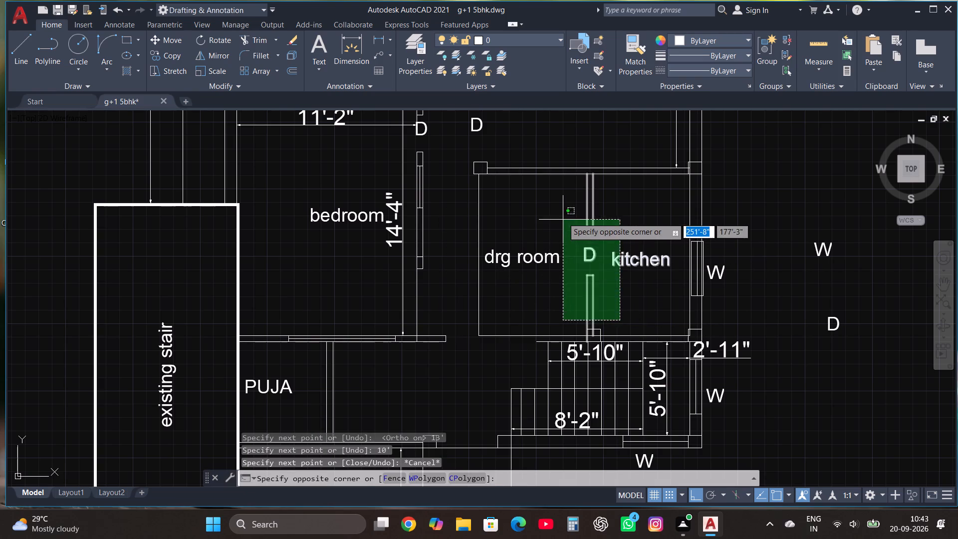
click(563, 218)
key(Delete)
drag(580, 278, 561, 262)
click(519, 242)
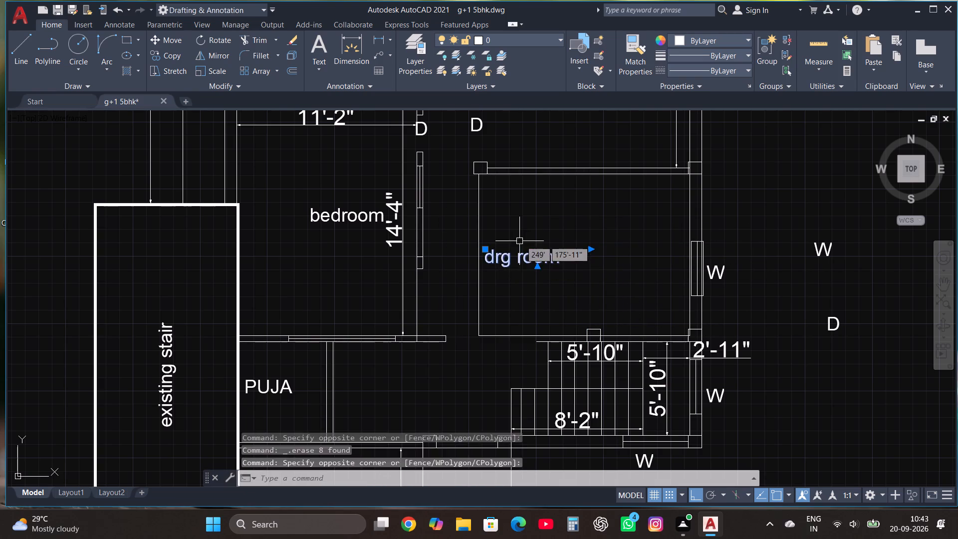
key(Delete)
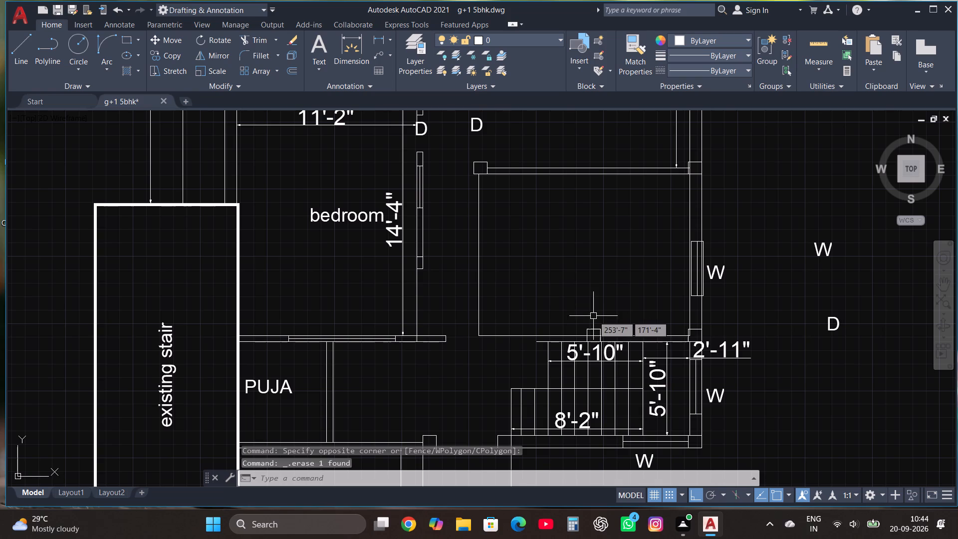
Delete the wall stub projecting east from the bedroom's south wall into the passage.
scroll(606, 330, down, 1)
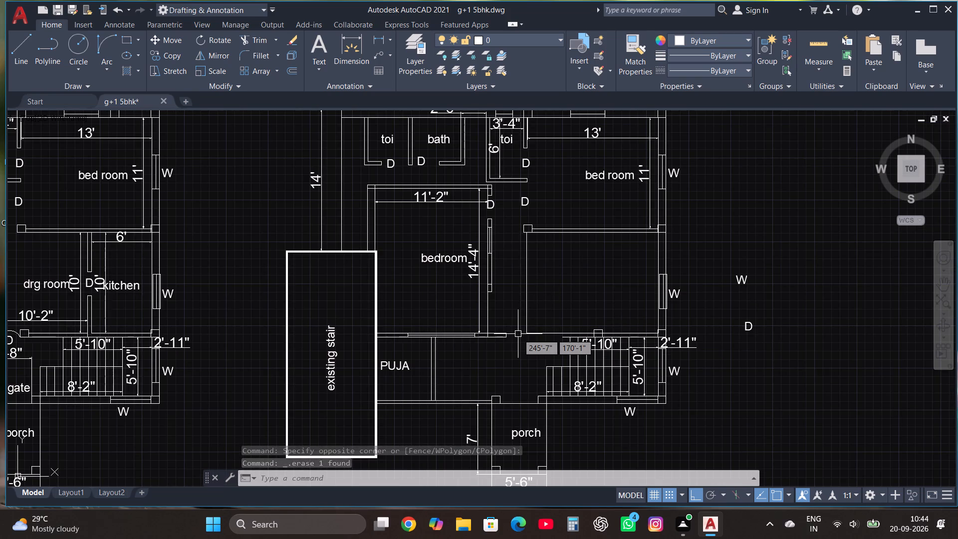
scroll(512, 344, up, 1)
drag(509, 352, 502, 340)
click(490, 314)
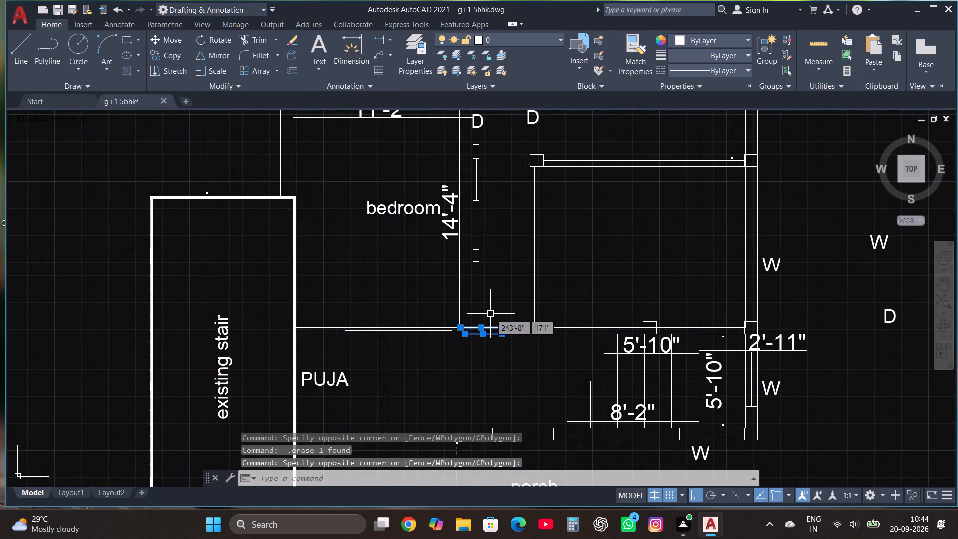
key(Delete)
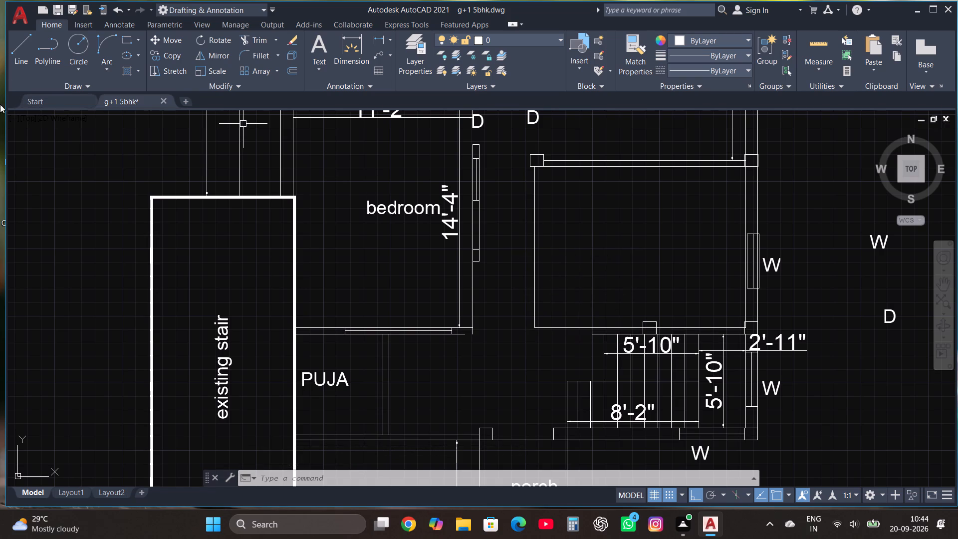
Extend the outer face of the merged room's south wall with a line about 4'-4" long running west.
click(9, 55)
click(17, 47)
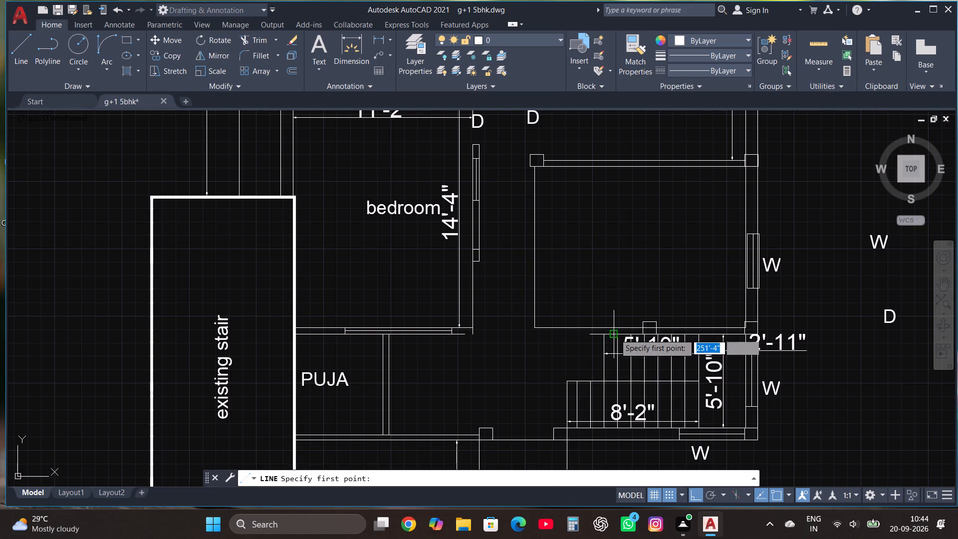
click(595, 335)
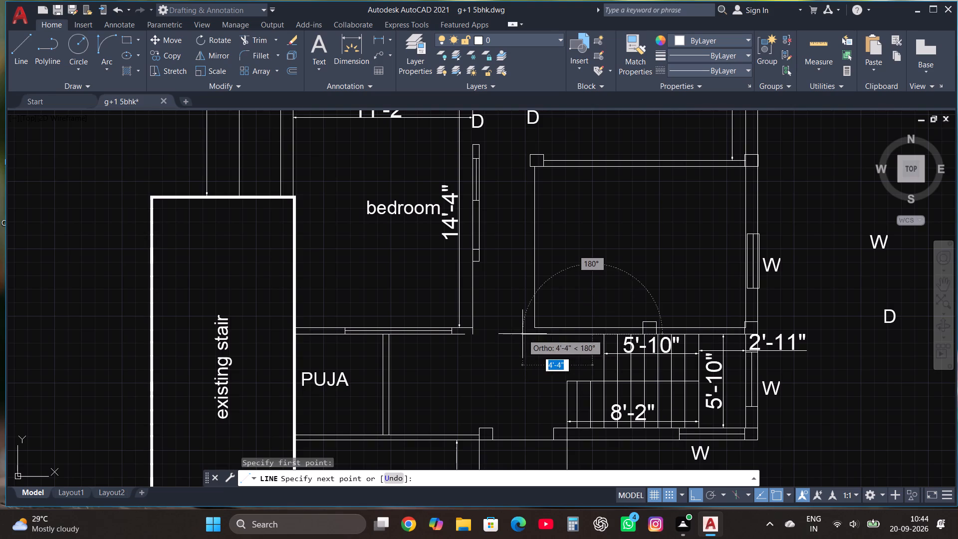
click(522, 334)
key(Escape)
Offset the merged room's west wall line 4.5" outward to the west.
click(533, 287)
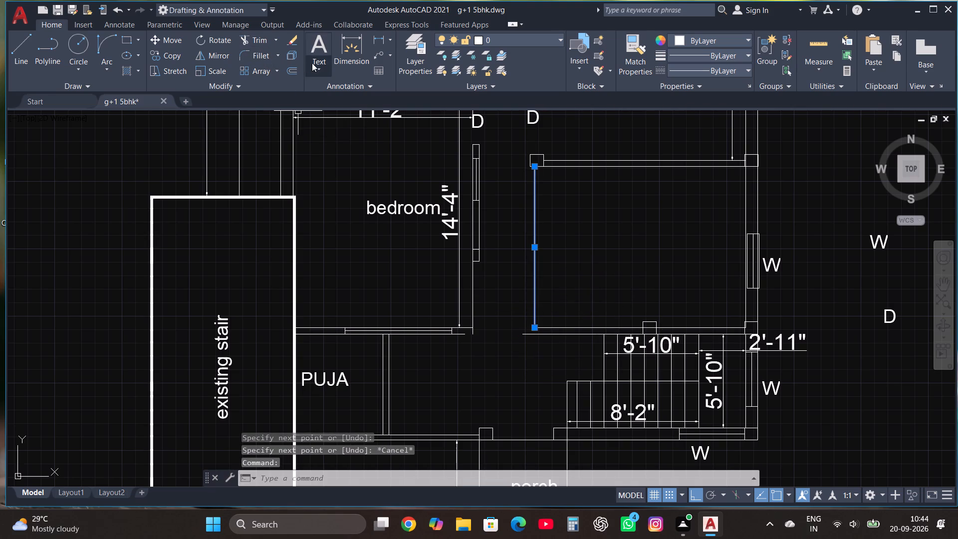
click(291, 72)
click(535, 279)
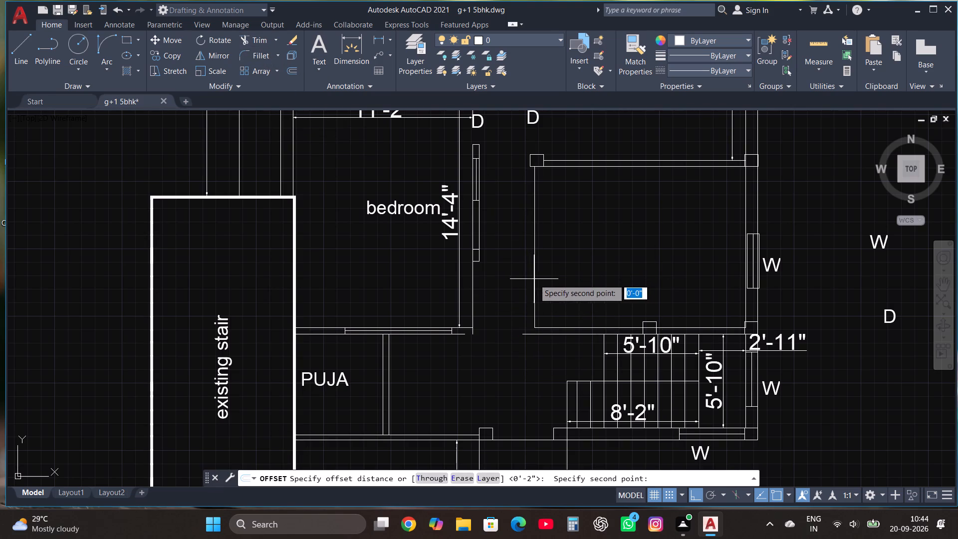
click(529, 279)
text(4.5")
key(Return)
key(Escape)
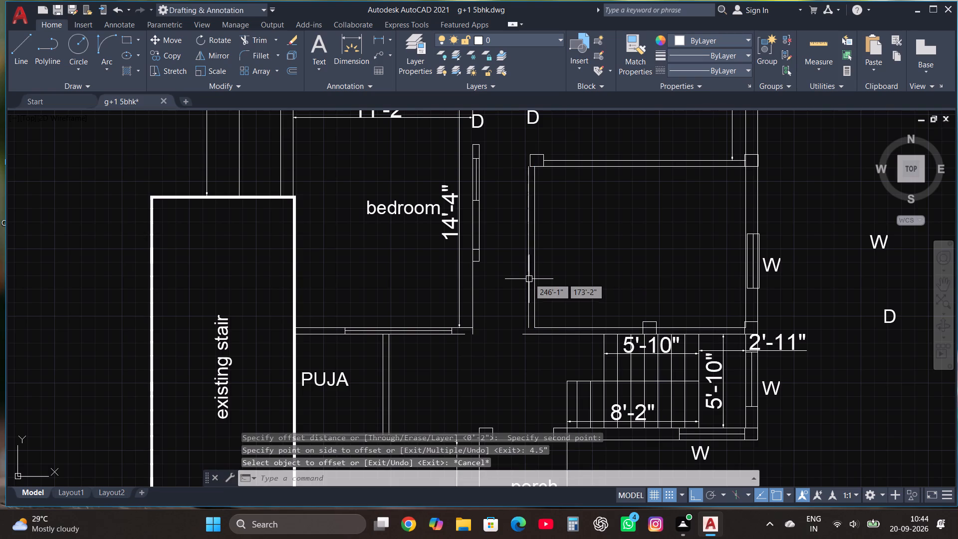
Fillet the outer west wall line with the south wall's outer line and with the north wall's upper line to close both corners.
click(260, 55)
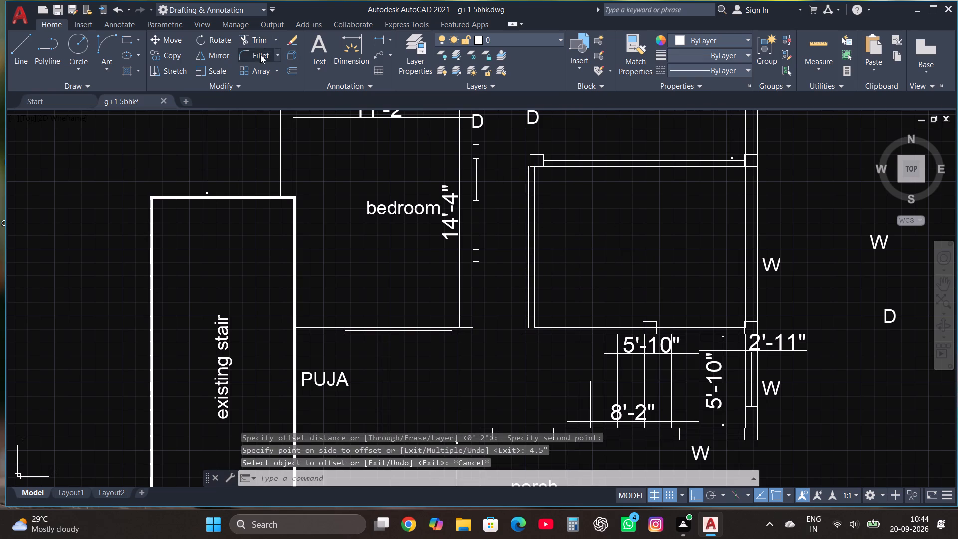
click(540, 334)
click(530, 320)
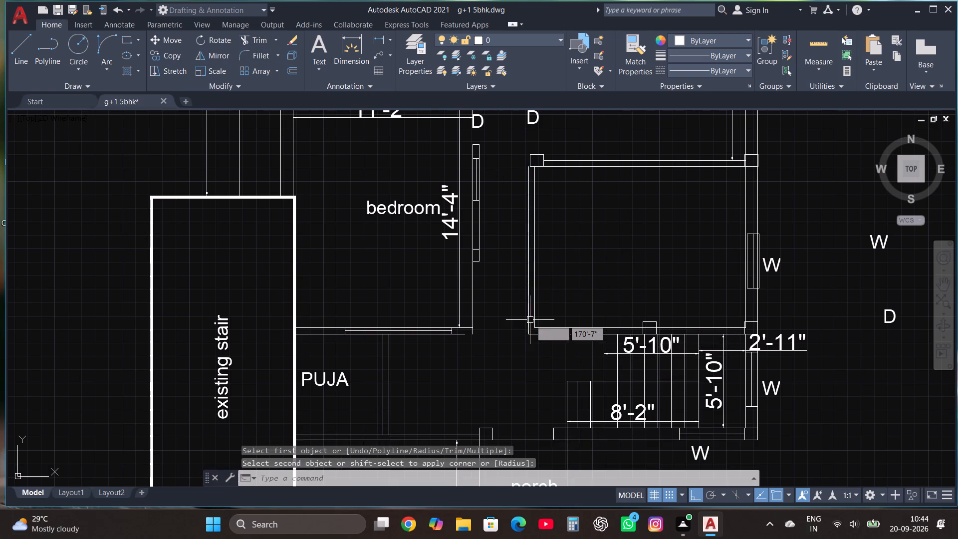
click(259, 51)
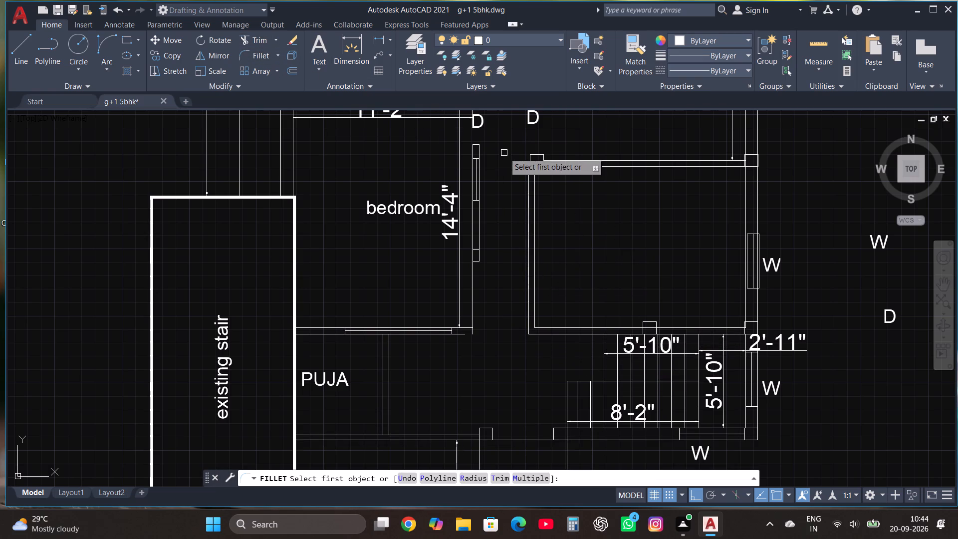
click(526, 189)
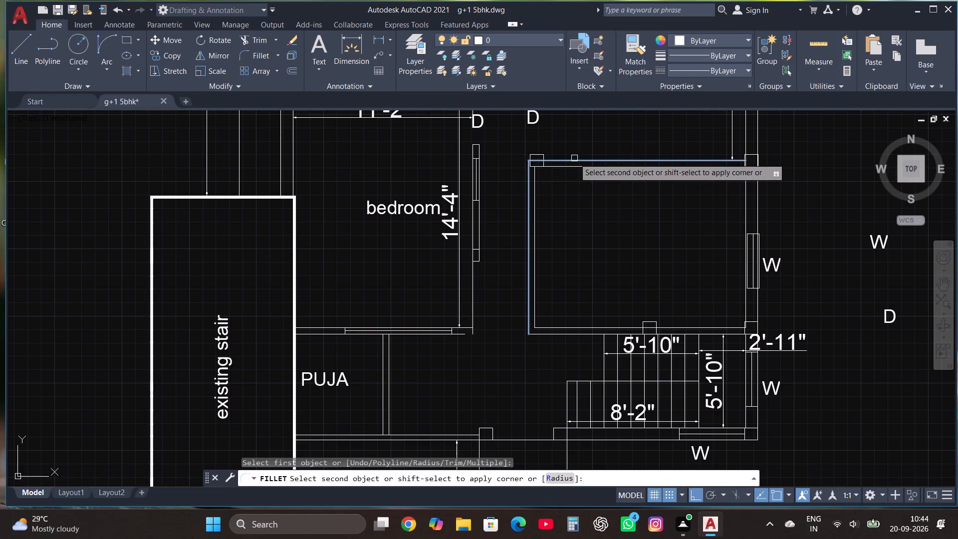
click(572, 163)
key(Escape)
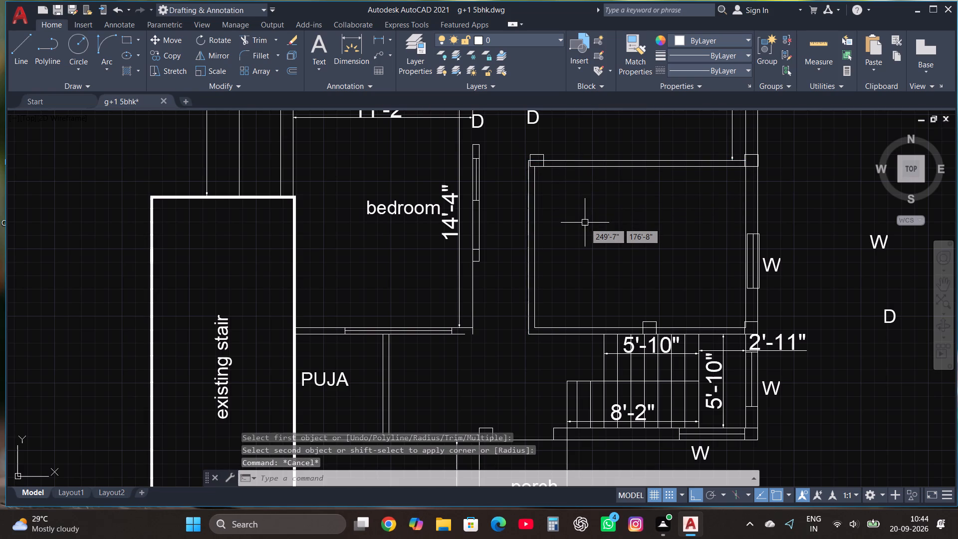
scroll(535, 141, up, 2)
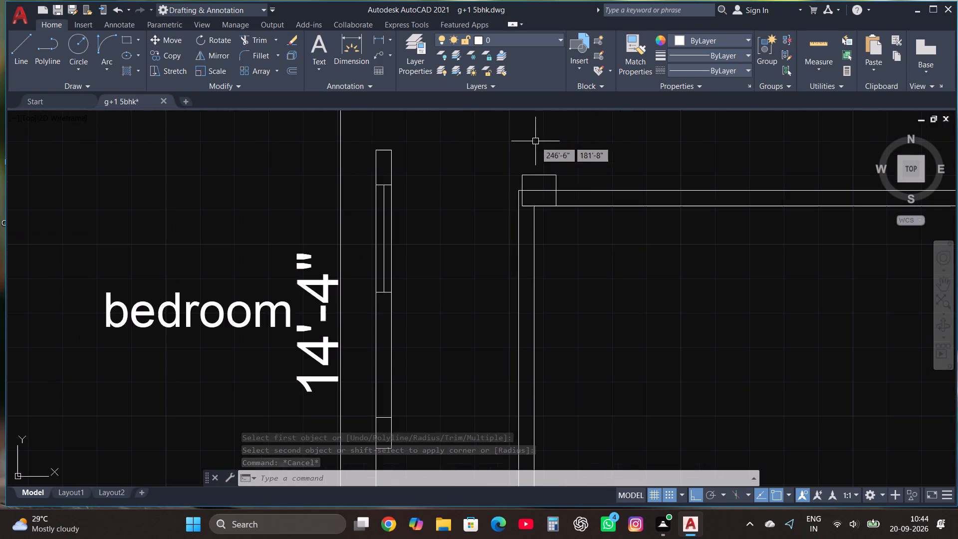
Move the column at the merged room's northwest corner slightly west to align with the outer west wall line.
click(534, 176)
click(165, 38)
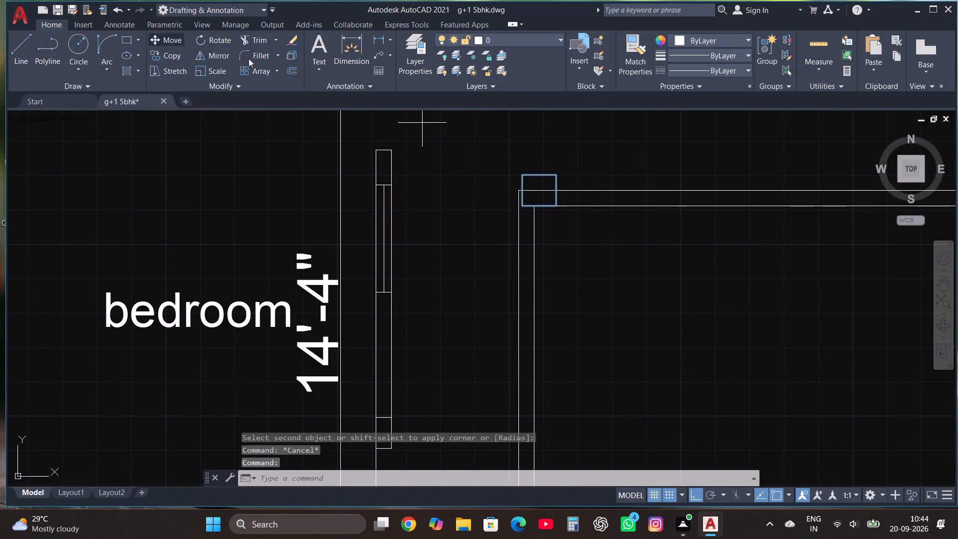
click(556, 204)
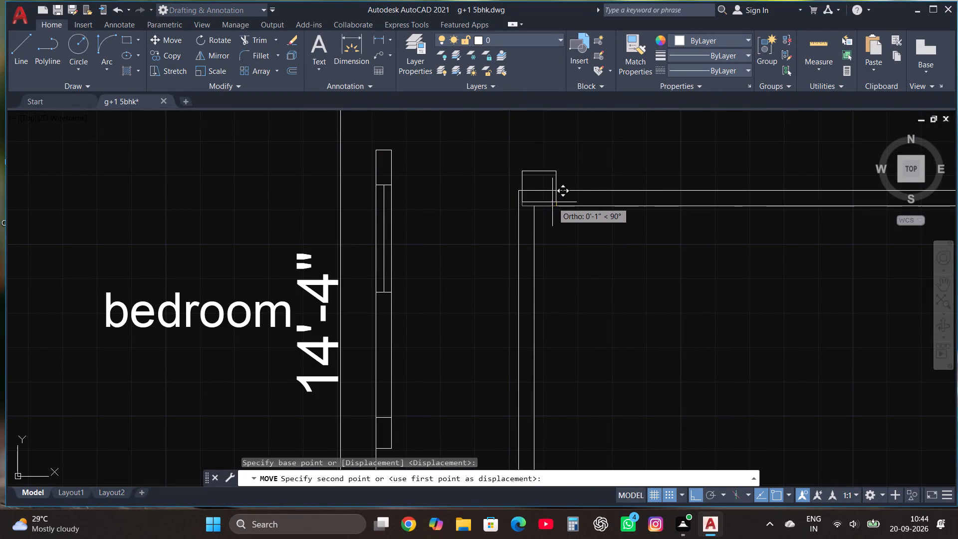
click(553, 205)
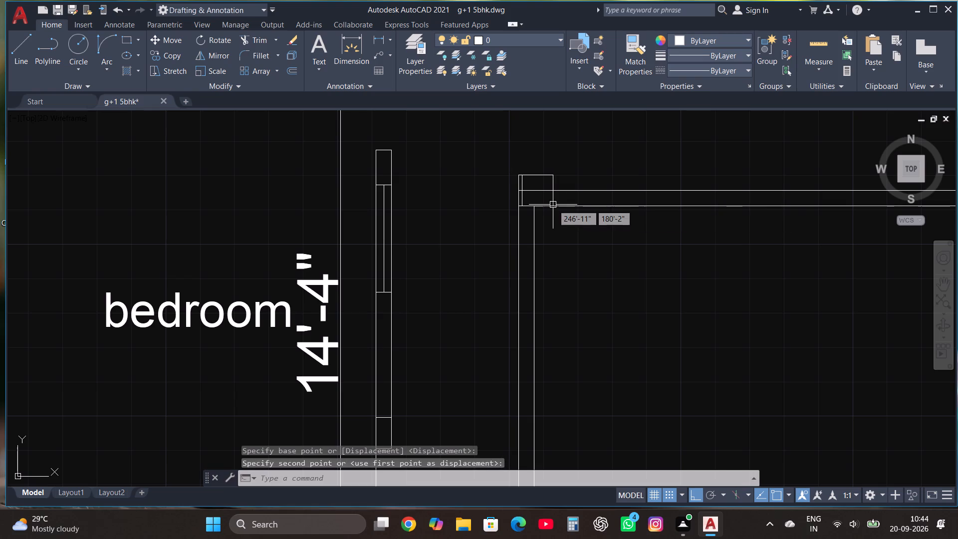
scroll(548, 182, down, 1)
scroll(549, 202, up, 2)
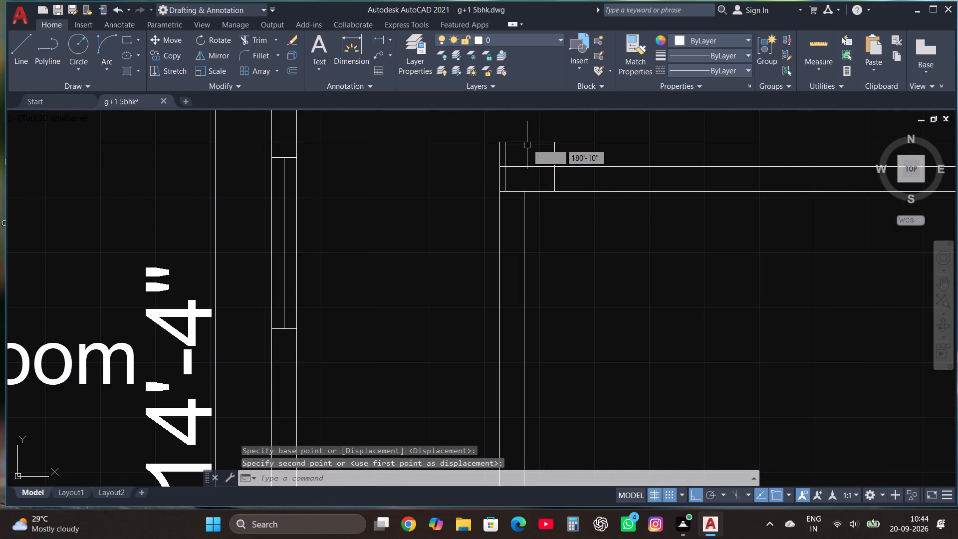
Delete the short vertical line left inside the merged room's northwest corner column.
click(527, 143)
scroll(498, 173, up, 1)
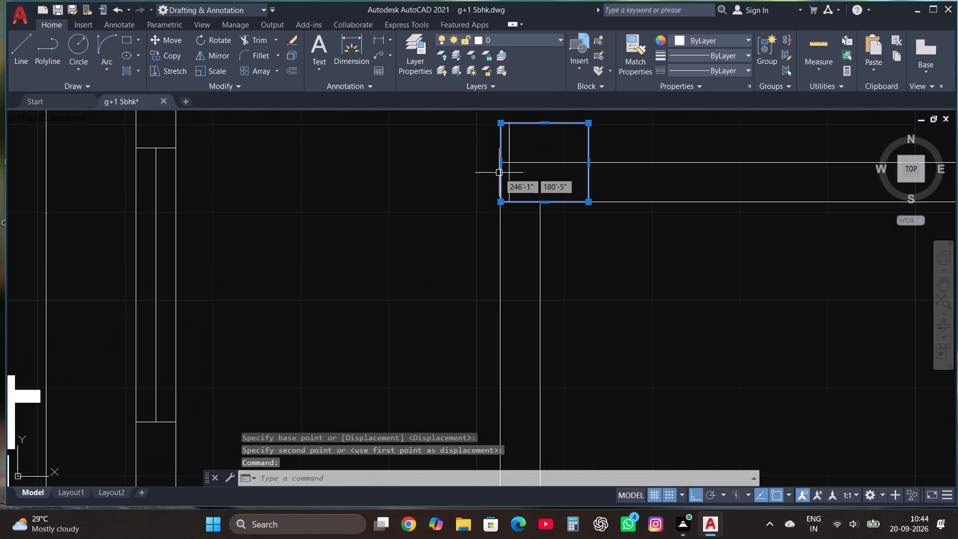
key(Escape)
click(510, 178)
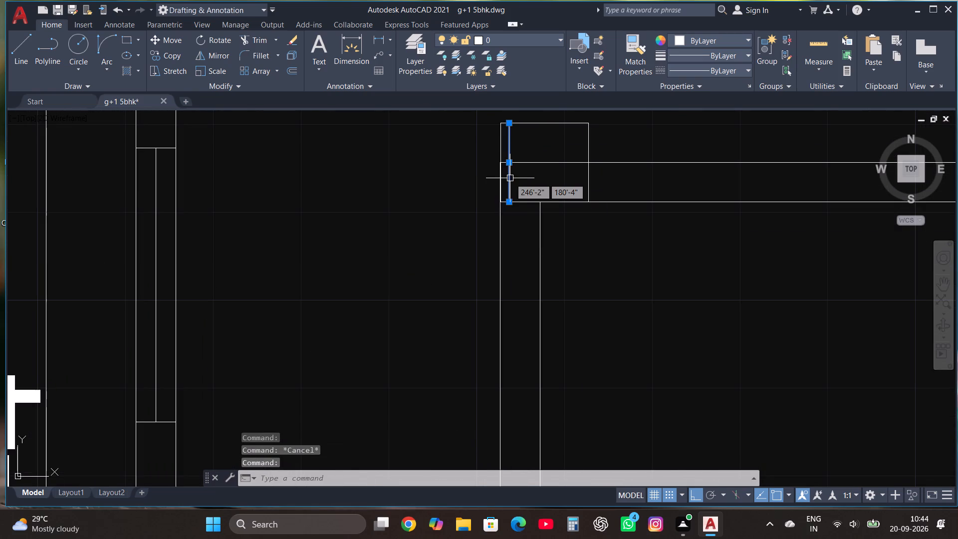
key(Delete)
Move the column in the middle of the merged room's south wall to the room's outer southwest corner.
scroll(510, 178, down, 3)
scroll(549, 213, down, 1)
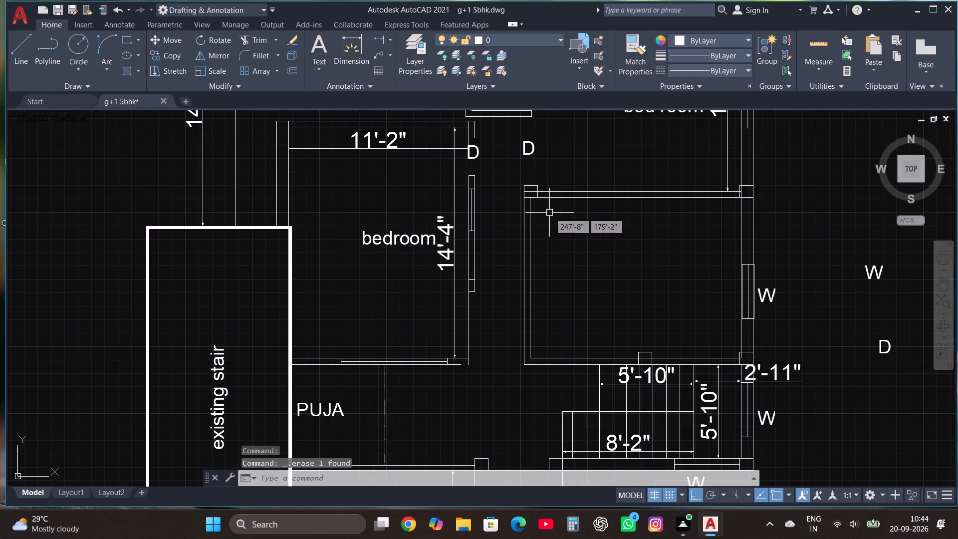
click(648, 351)
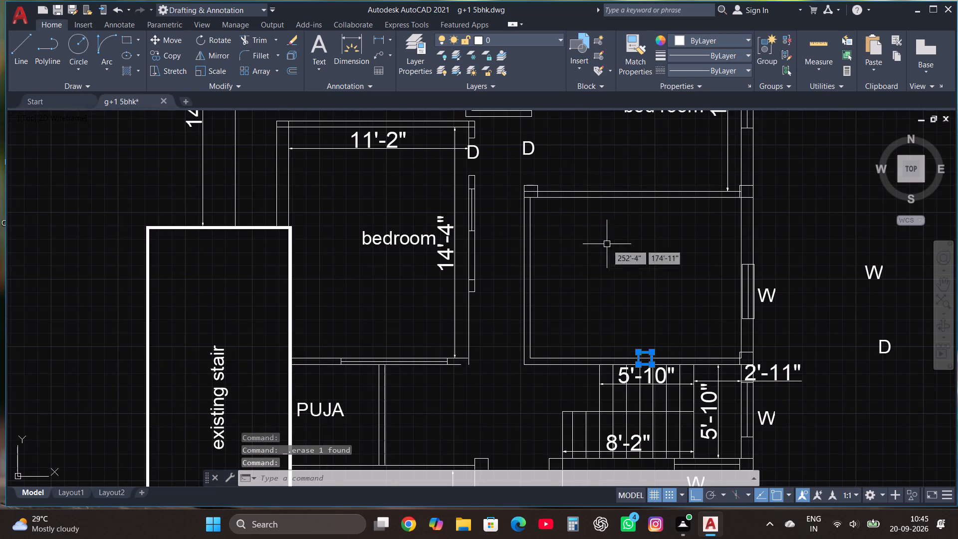
click(176, 42)
scroll(646, 375, up, 2)
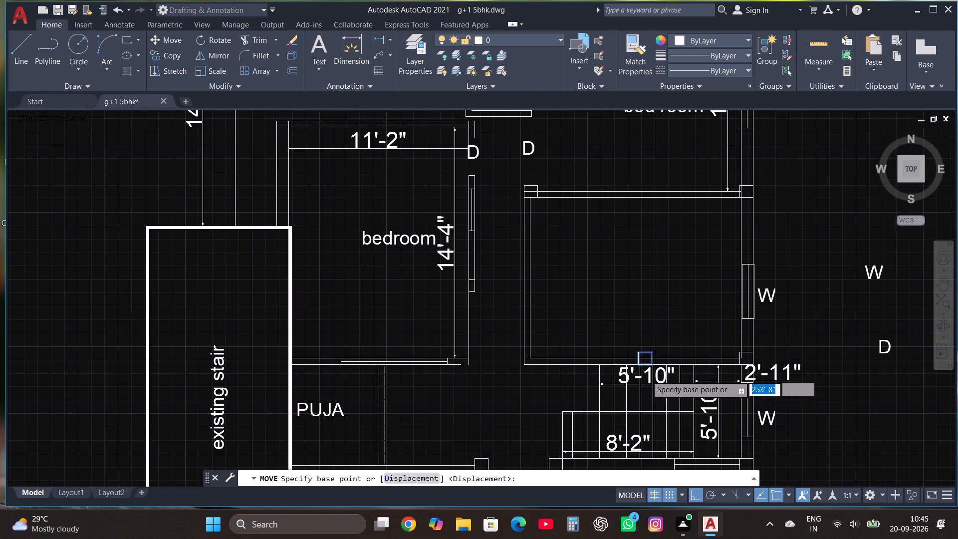
scroll(646, 375, up, 1)
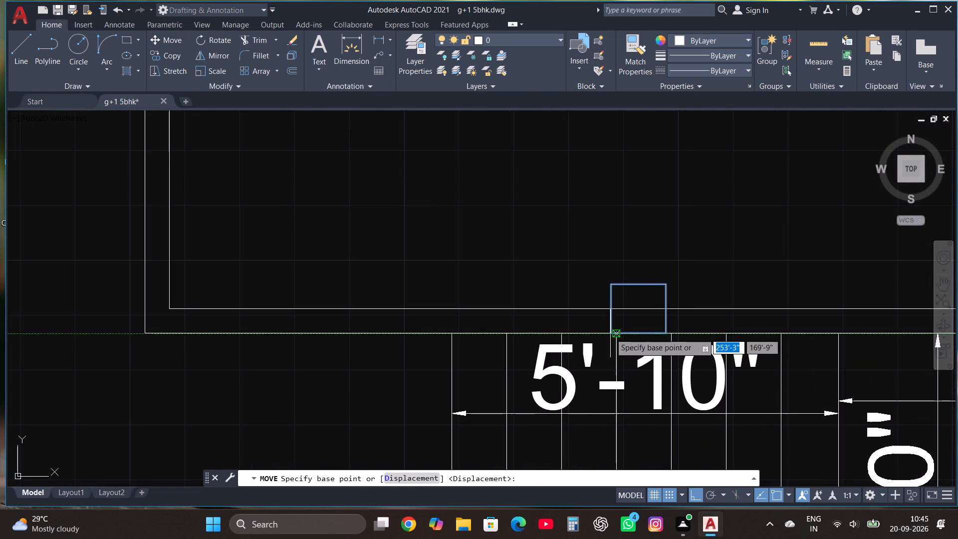
click(610, 333)
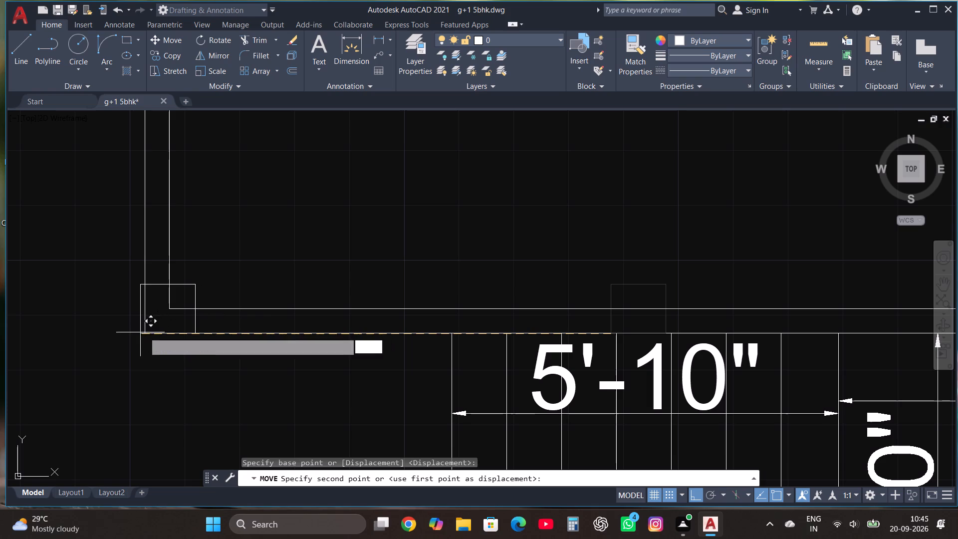
click(145, 332)
Draw a short line continuing the lower face of the bedroom's south wall east past its east wall.
scroll(452, 286, down, 3)
scroll(554, 298, down, 1)
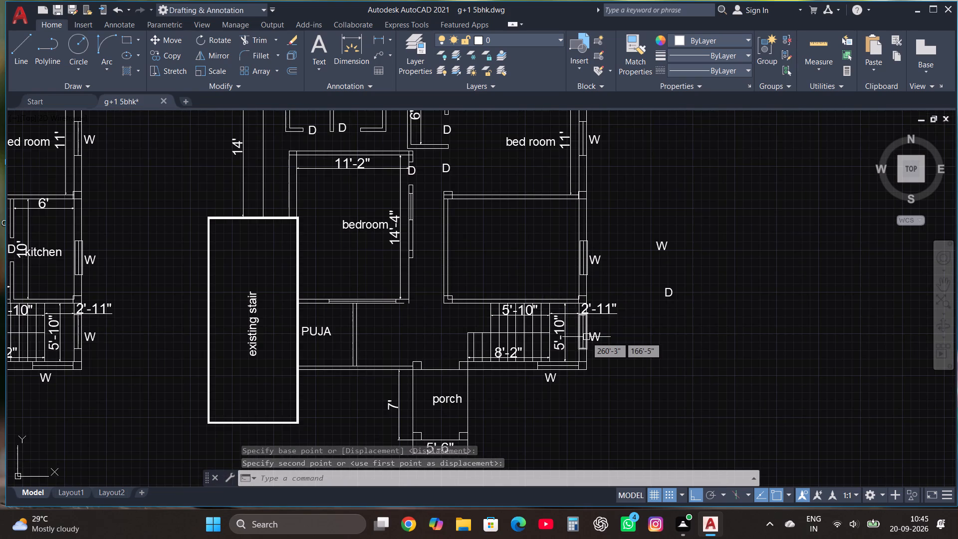
scroll(586, 337, down, 1)
scroll(481, 261, up, 1)
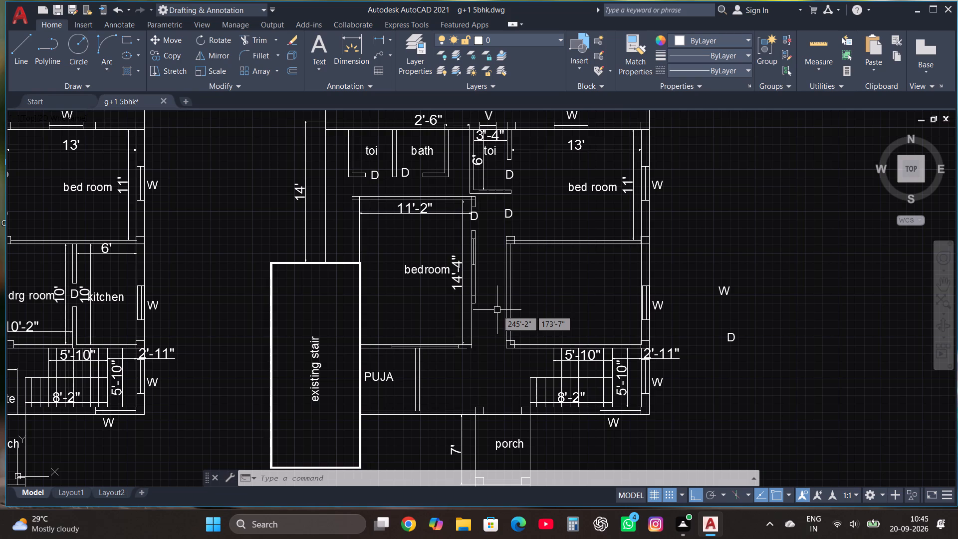
click(497, 310)
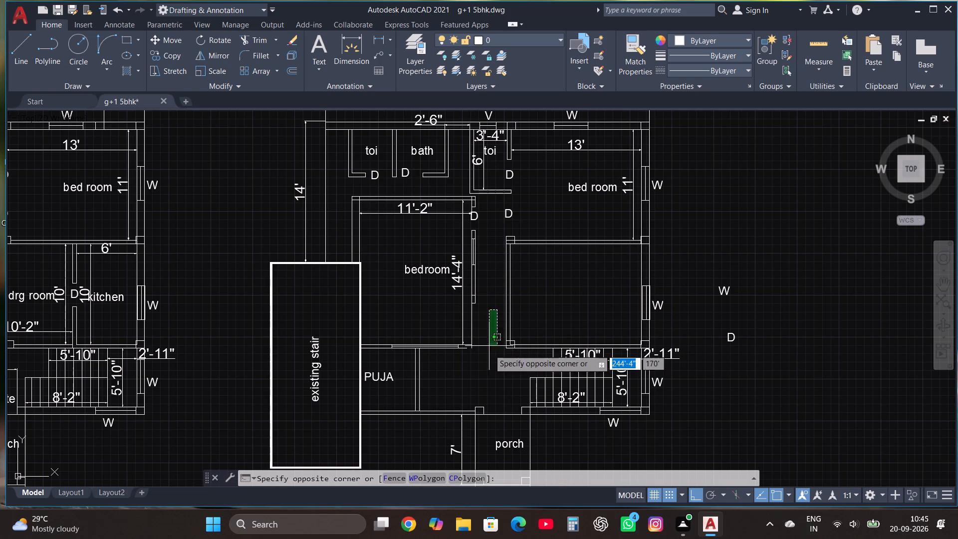
click(489, 353)
scroll(483, 352, up, 1)
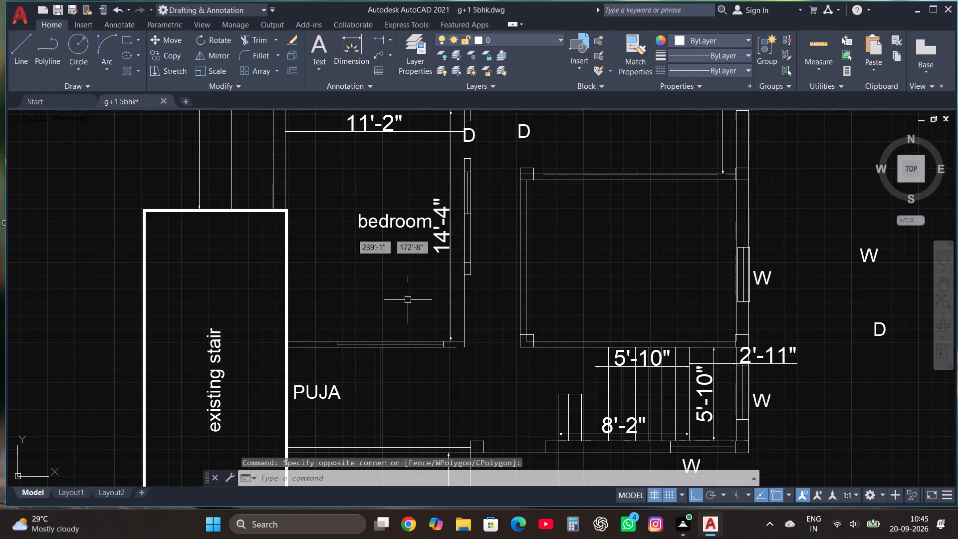
click(25, 53)
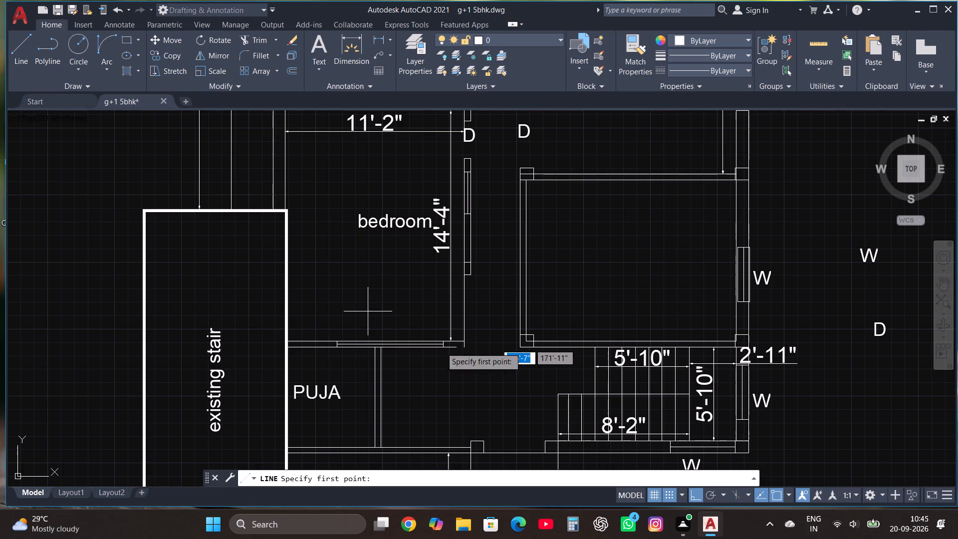
click(458, 348)
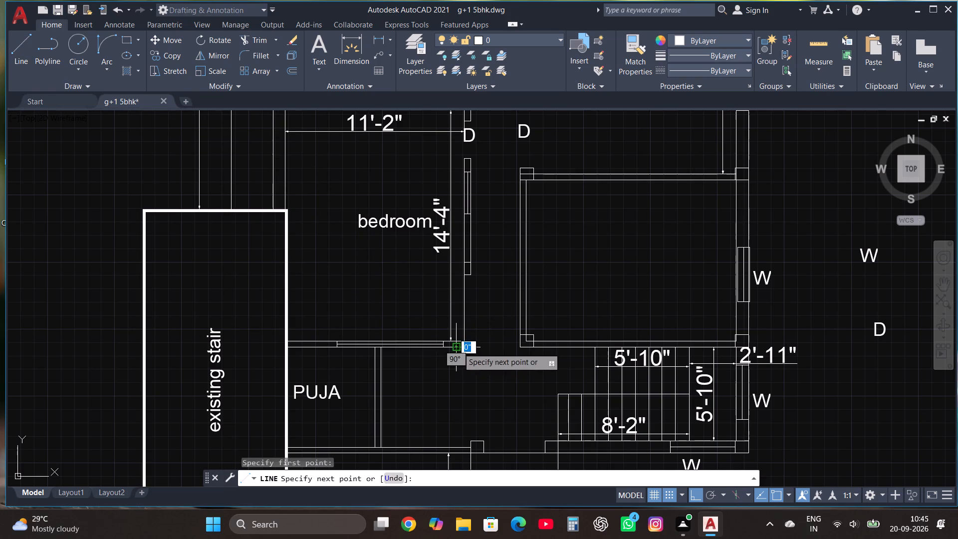
click(472, 349)
key(Escape)
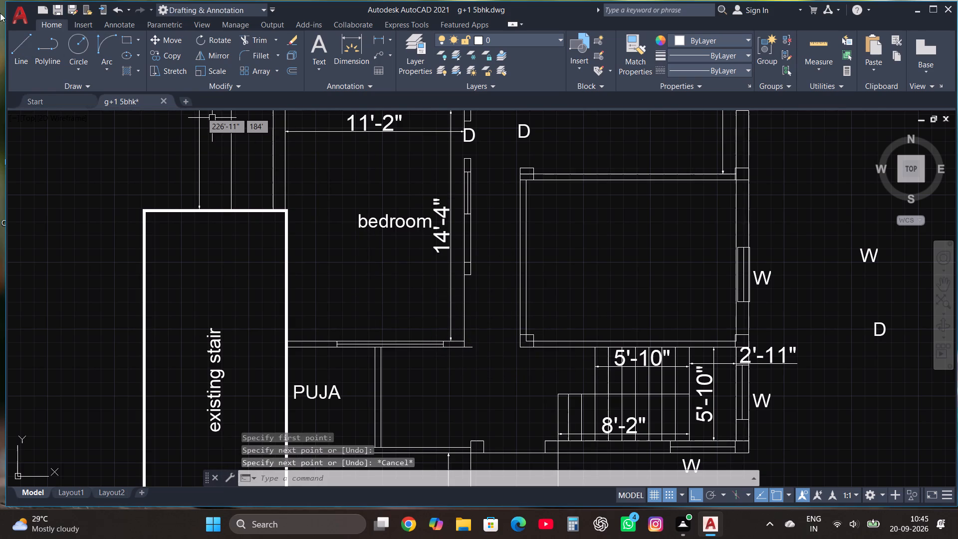
Fillet the outer line of the bedroom's east wall with the new short line at the southeast corner.
click(259, 51)
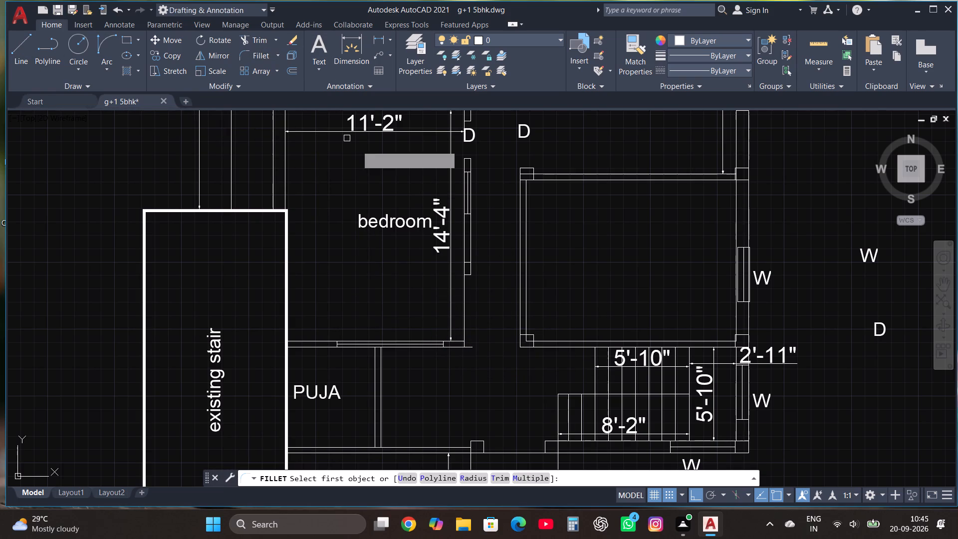
click(472, 266)
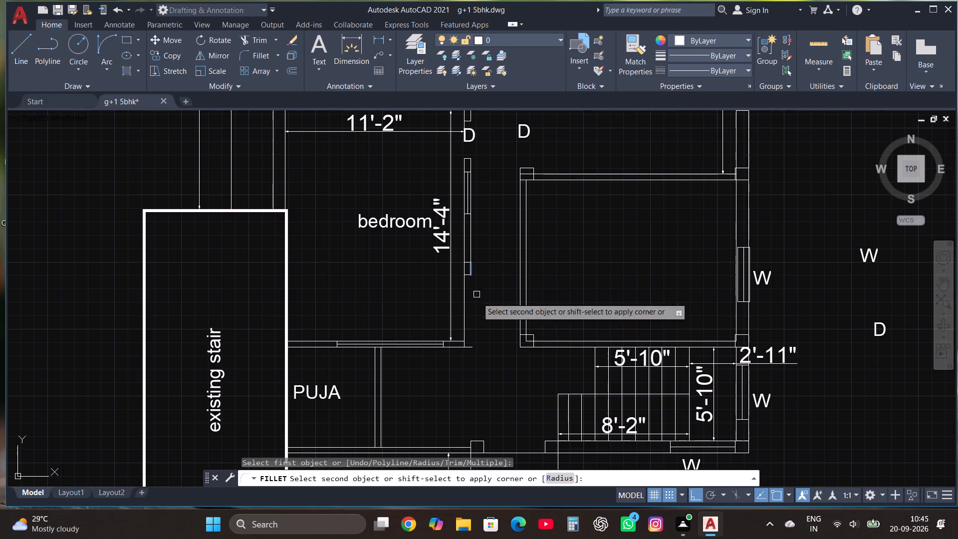
click(474, 347)
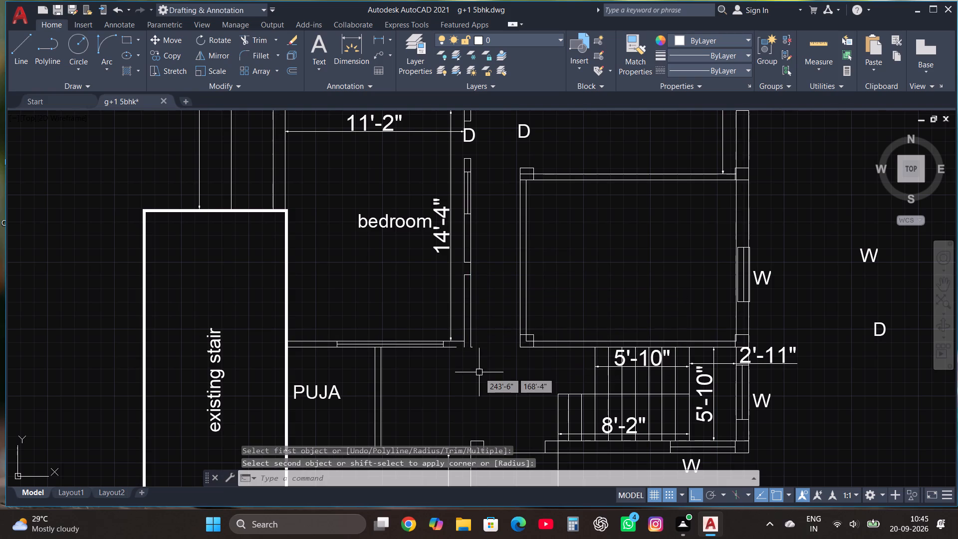
key(Escape)
Bridge the gap in the bedroom south wall's lower face with a line past the east wall, and trim its overshoot.
scroll(473, 366, up, 2)
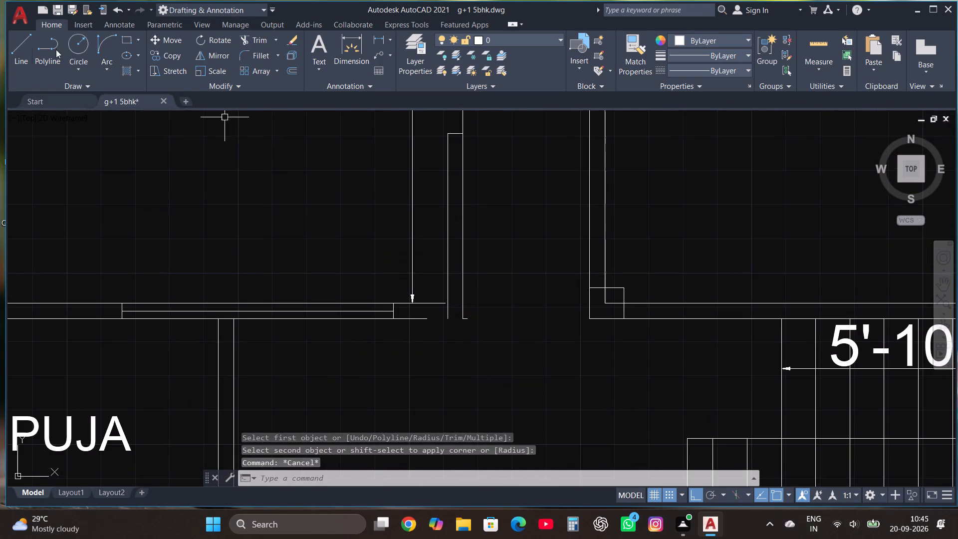
click(11, 40)
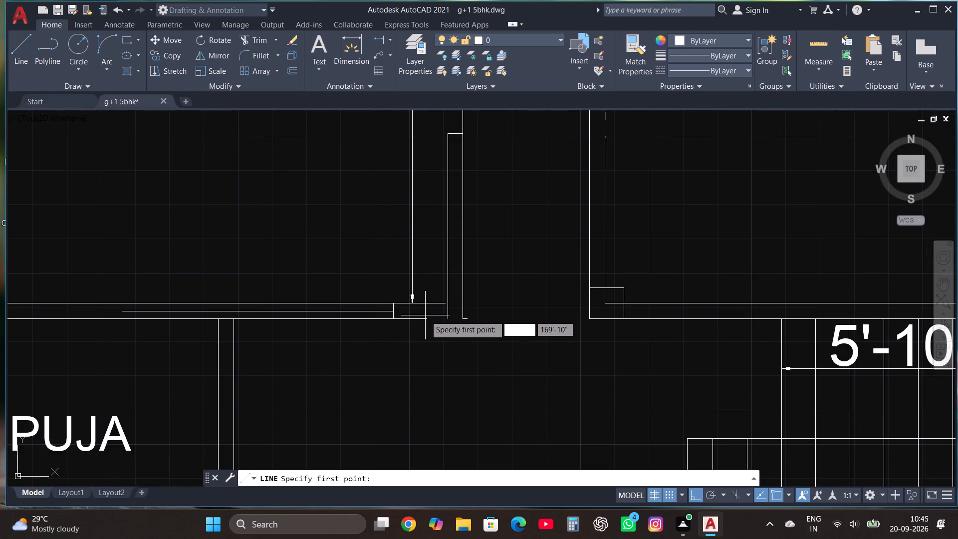
click(427, 317)
click(482, 321)
key(Escape)
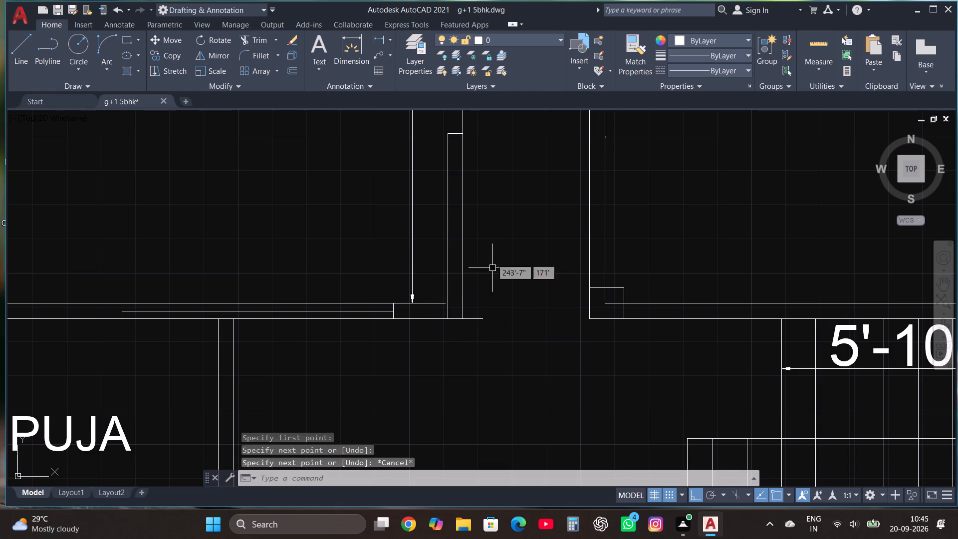
click(252, 43)
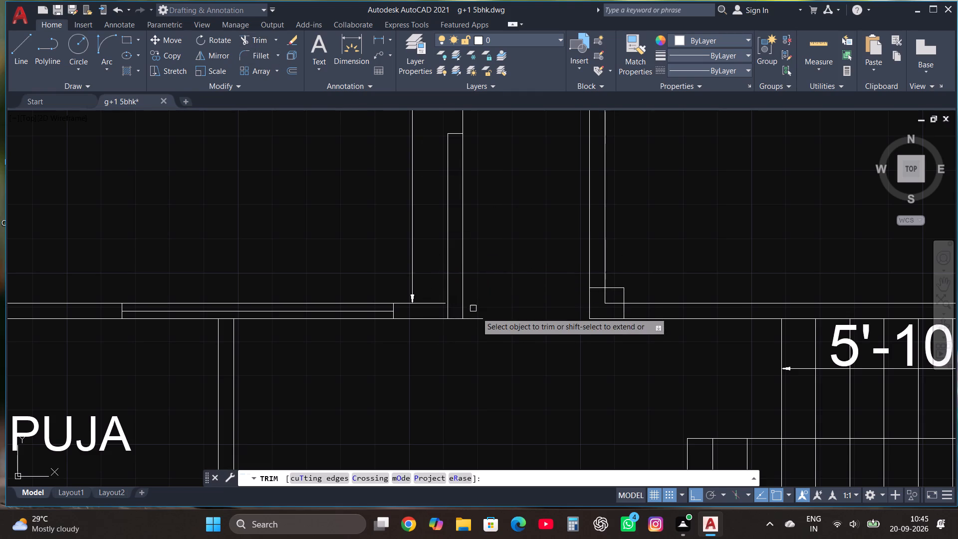
click(476, 322)
scroll(476, 322, up, 2)
key(Escape)
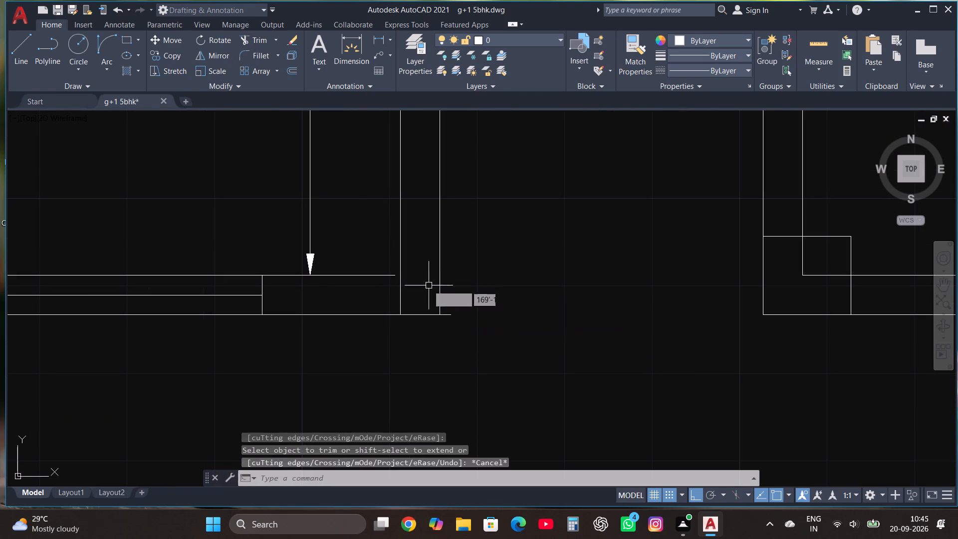
Extend the upper face of the bedroom's south wall with a line running east past the outer east wall line.
click(27, 50)
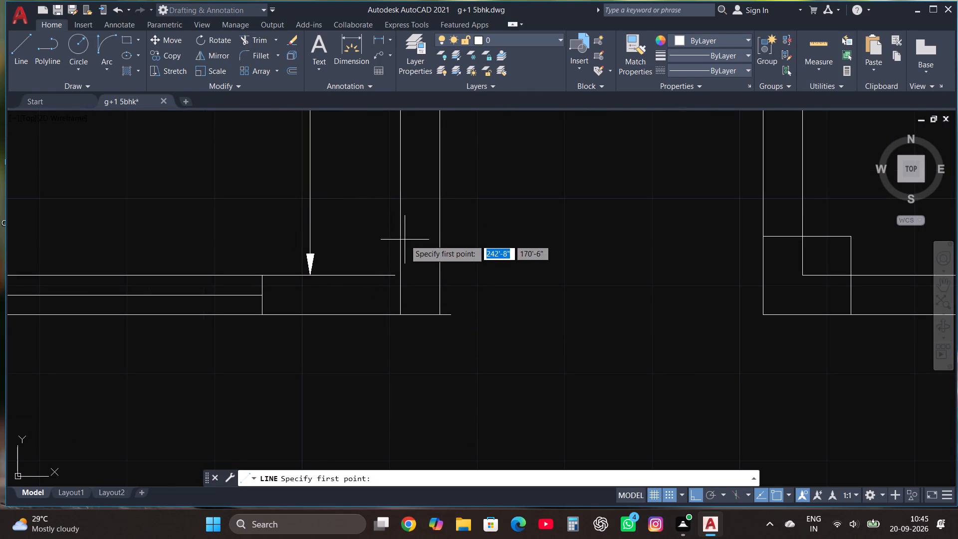
click(396, 275)
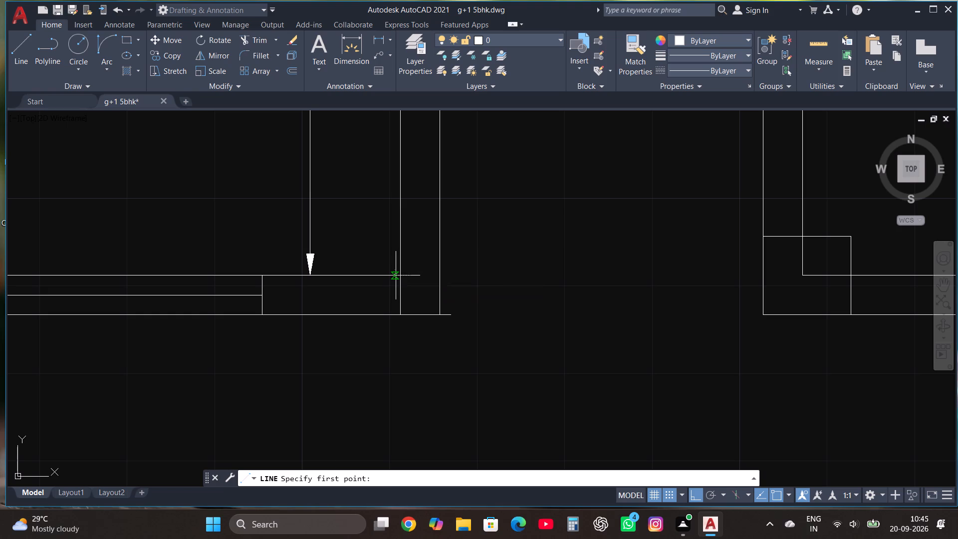
click(491, 273)
key(Escape)
Trim the overshooting and crossing wall lines at the bedroom's southeast corner to leave a clean double-line corner.
click(251, 43)
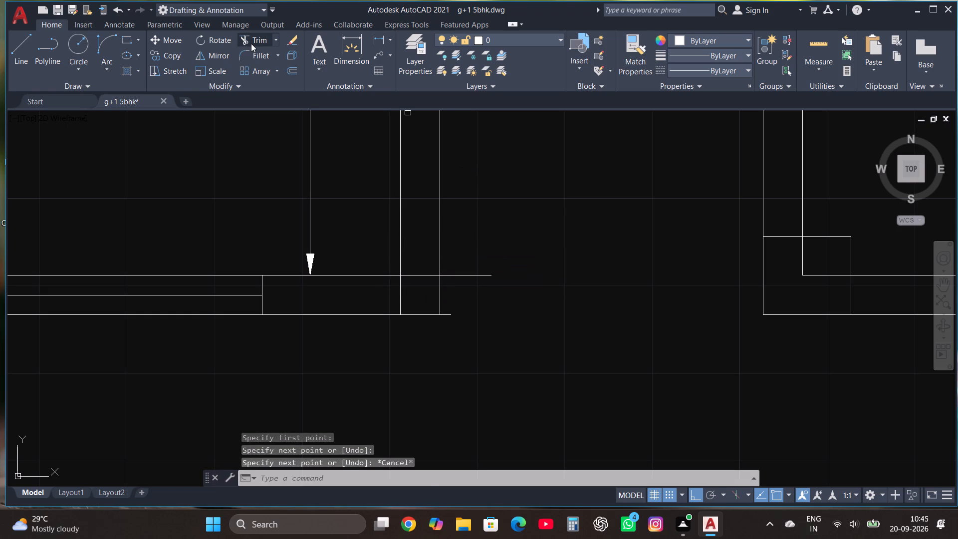
click(418, 280)
click(422, 262)
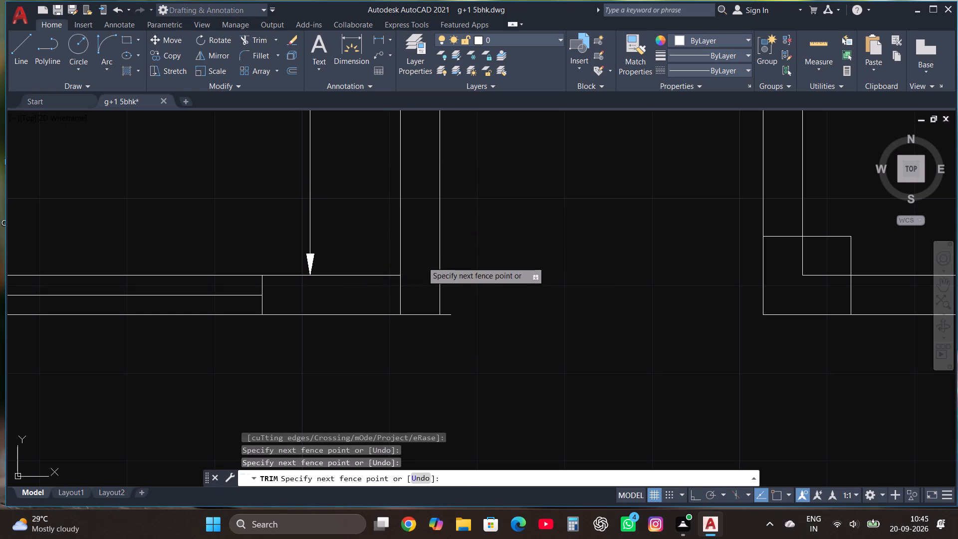
click(485, 277)
click(452, 317)
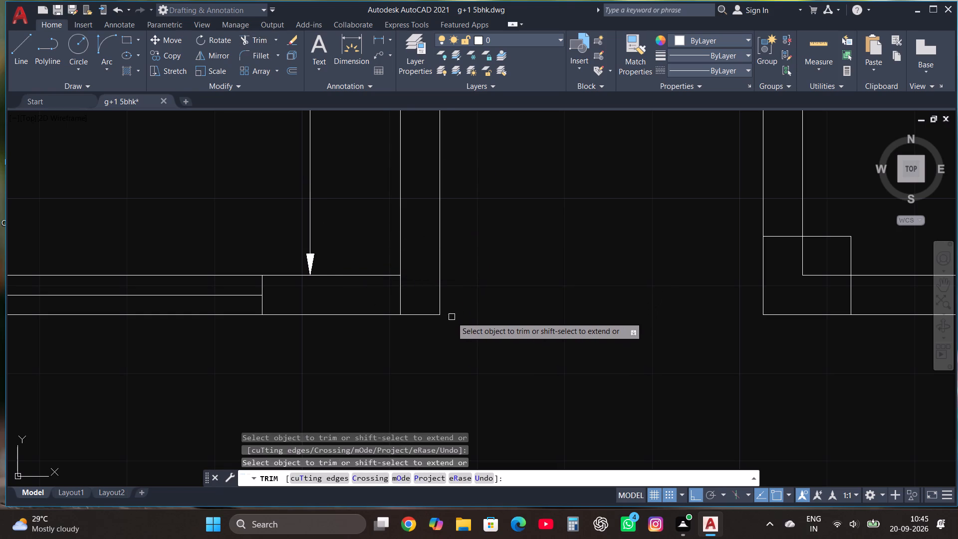
click(403, 300)
click(388, 295)
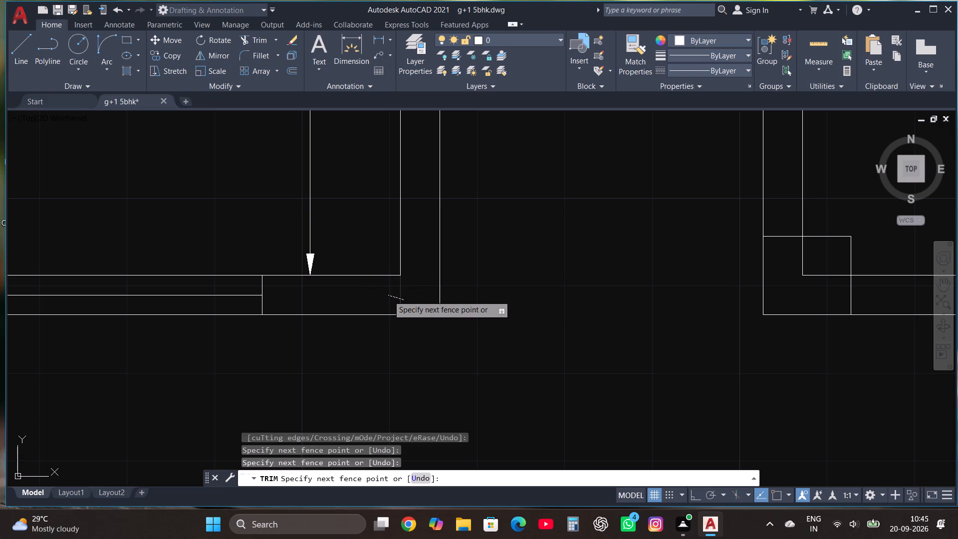
scroll(463, 344, down, 4)
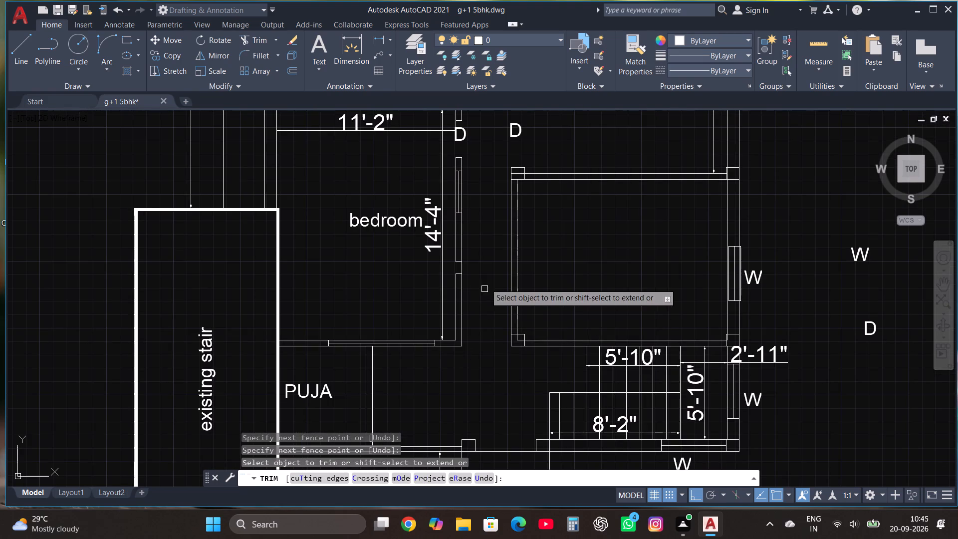
scroll(485, 252, up, 1)
key(Escape)
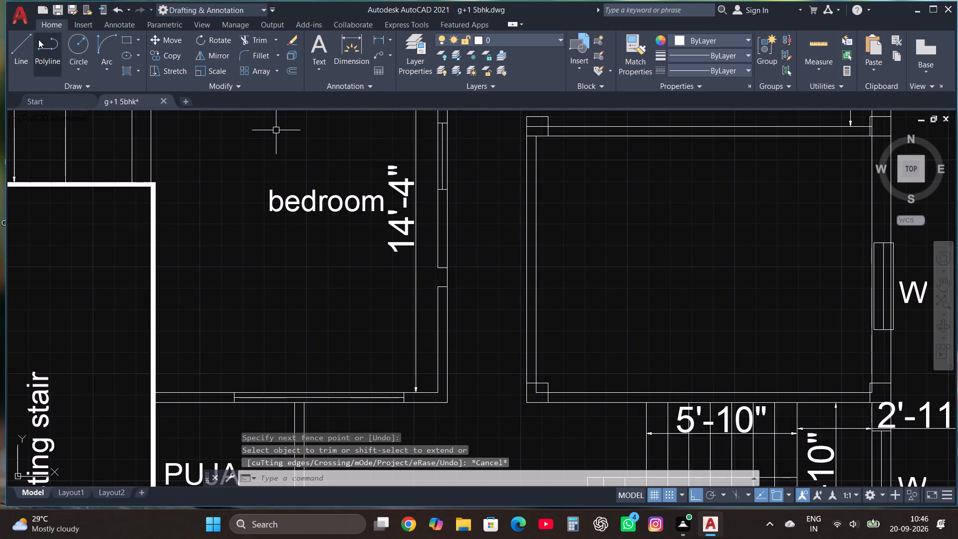
Draw a short line closing the gap in the inner face of the bedroom's east wall.
click(25, 44)
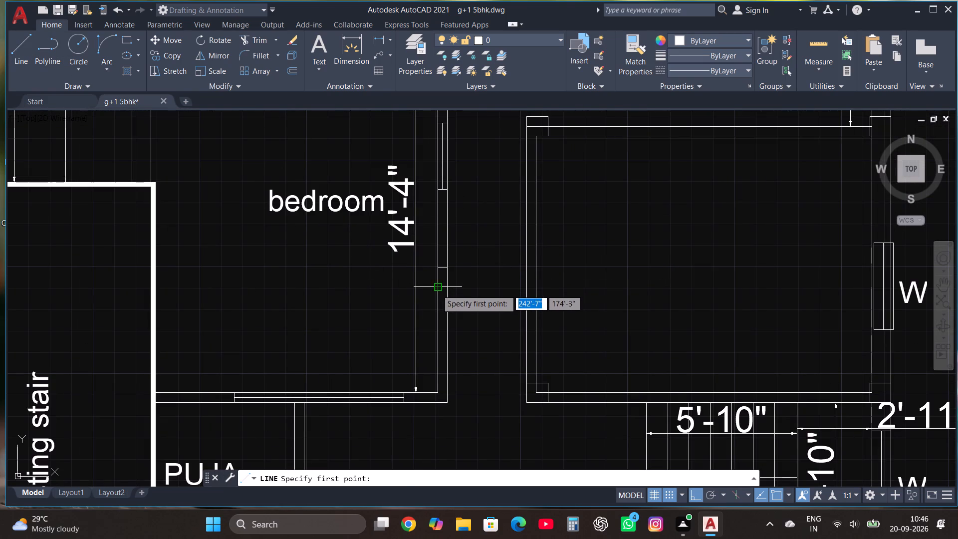
click(437, 289)
click(436, 267)
key(Escape)
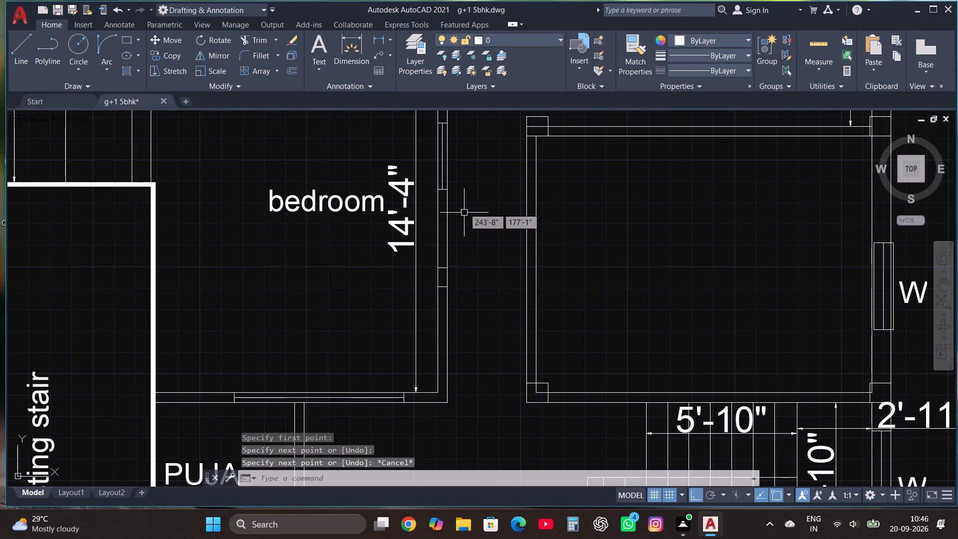
scroll(463, 247, down, 1)
scroll(465, 199, up, 1)
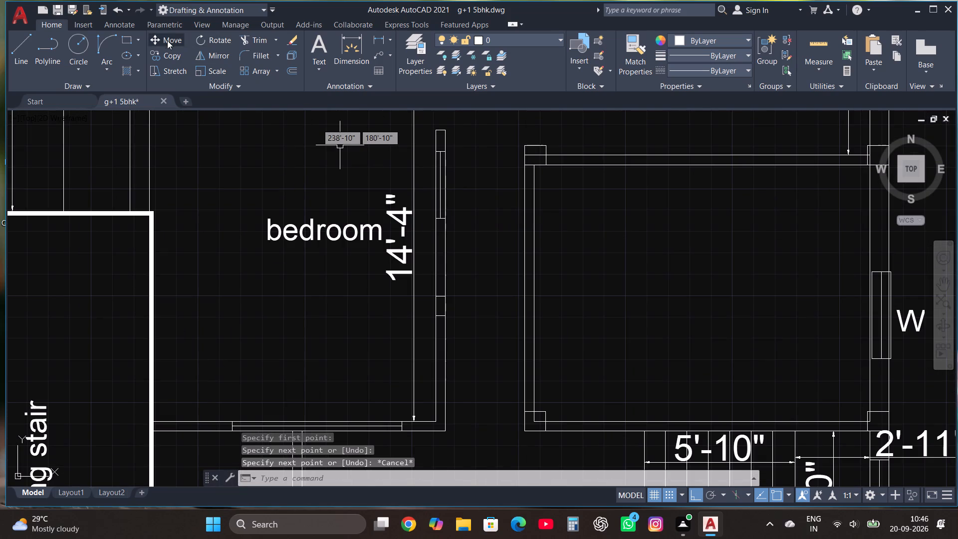
Trim away the window lines and leftover cross lines inside the bedroom's east wall, leaving two continuous wall faces.
click(255, 40)
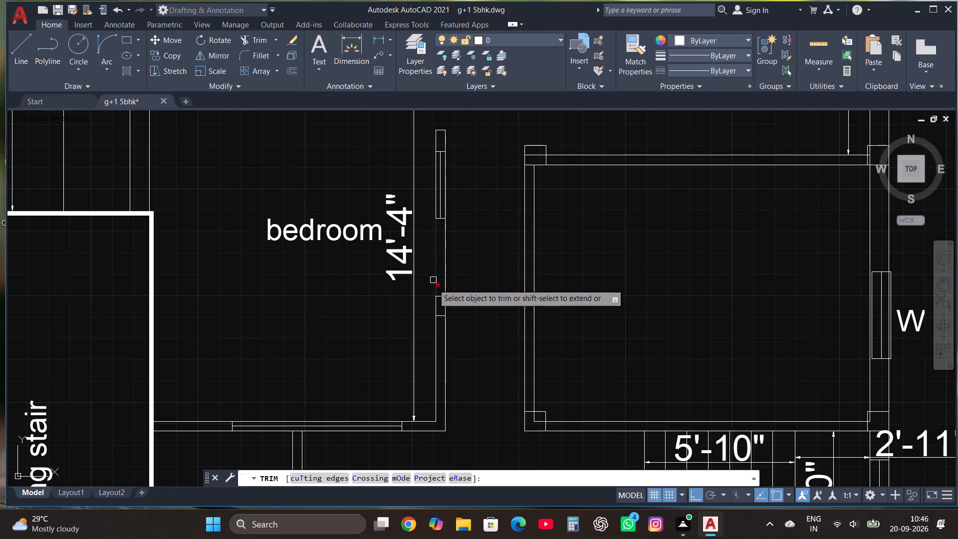
scroll(431, 300, up, 2)
click(455, 353)
click(459, 282)
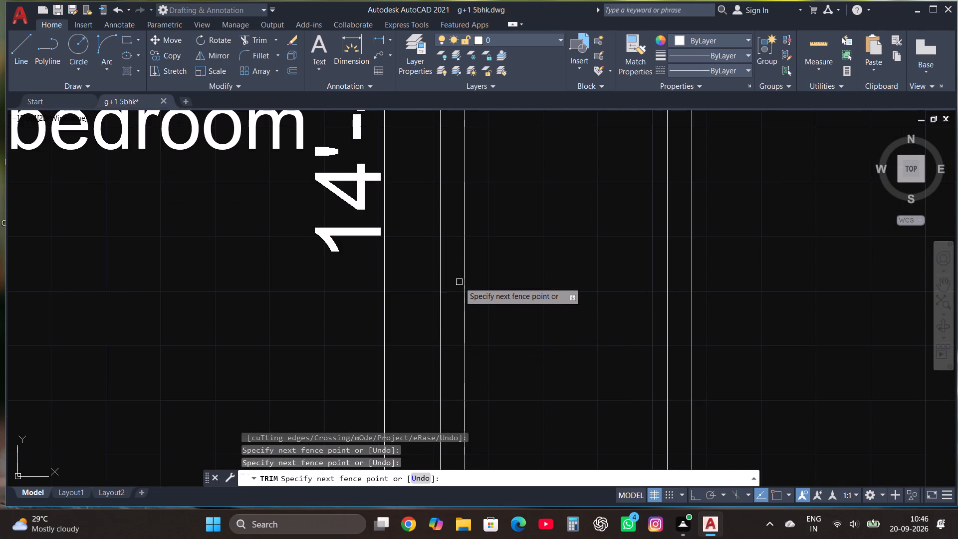
scroll(459, 282, down, 2)
scroll(478, 134, up, 2)
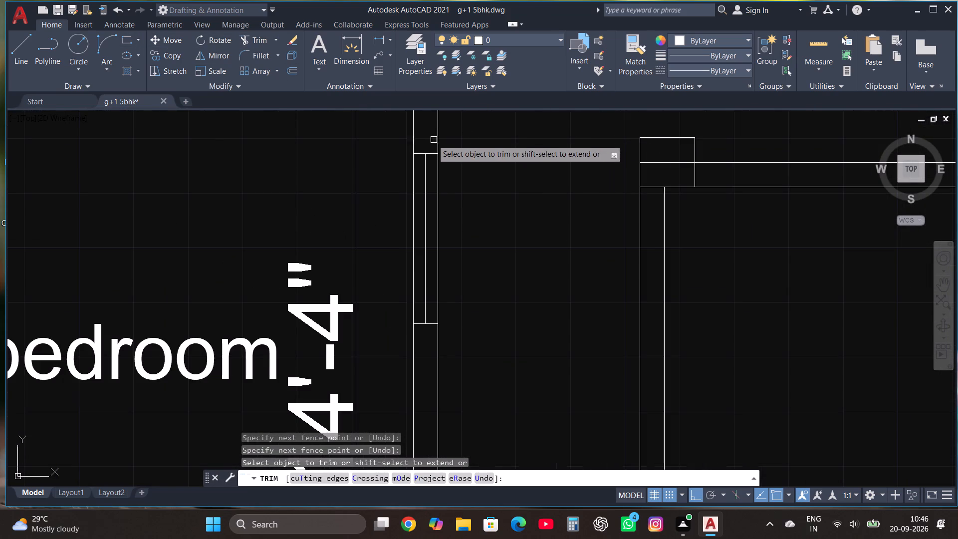
click(431, 140)
click(423, 190)
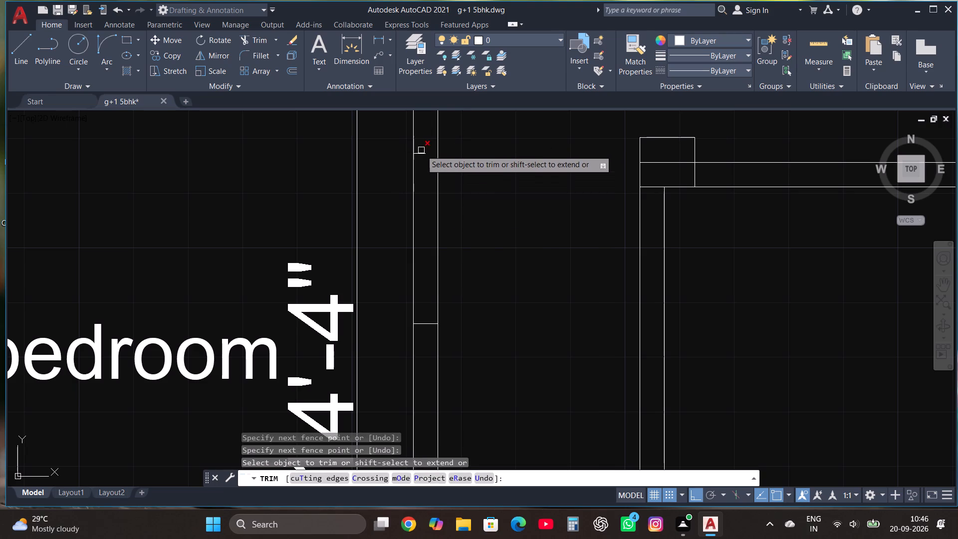
click(421, 150)
click(421, 182)
click(424, 325)
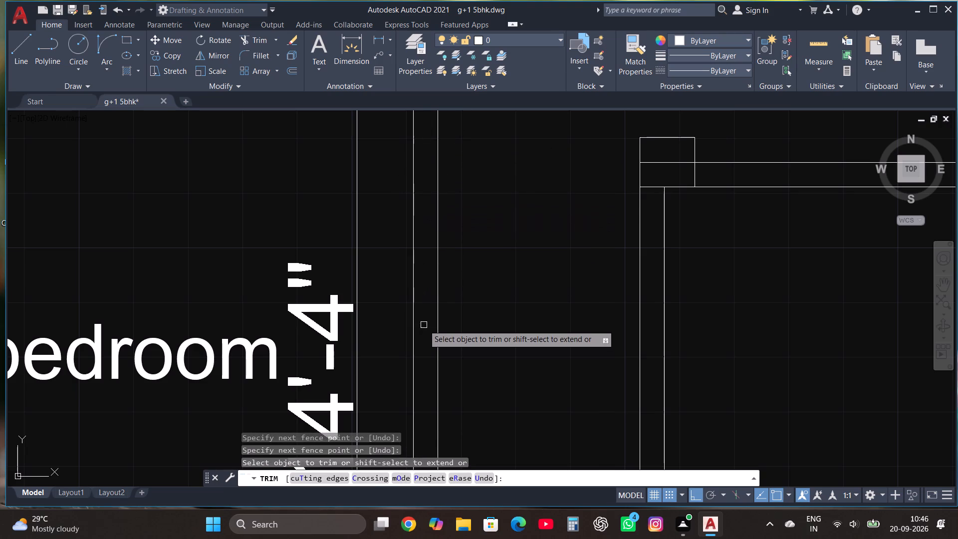
key(Escape)
Trim off the short wall stub below the bedroom's northeast corner, beside the door opening.
scroll(424, 325, down, 3)
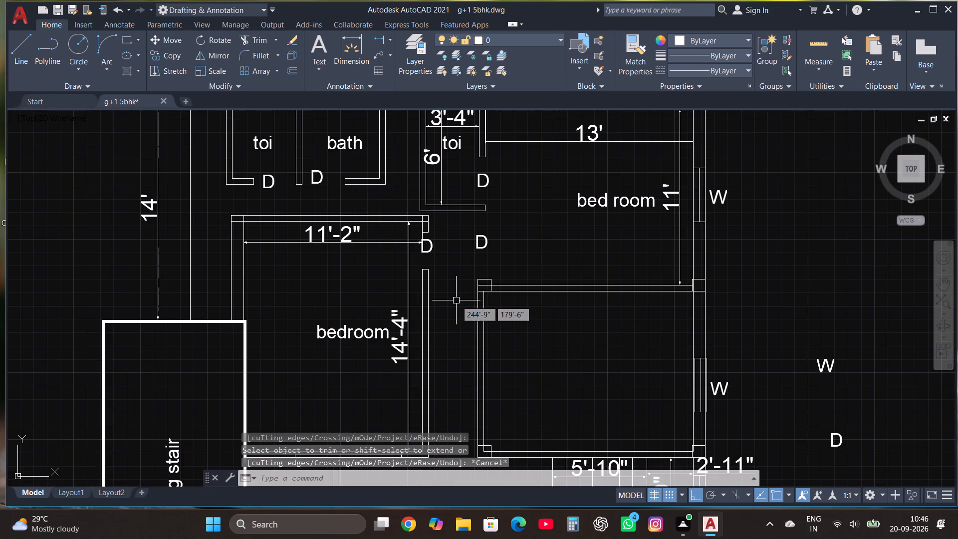
scroll(444, 226, up, 1)
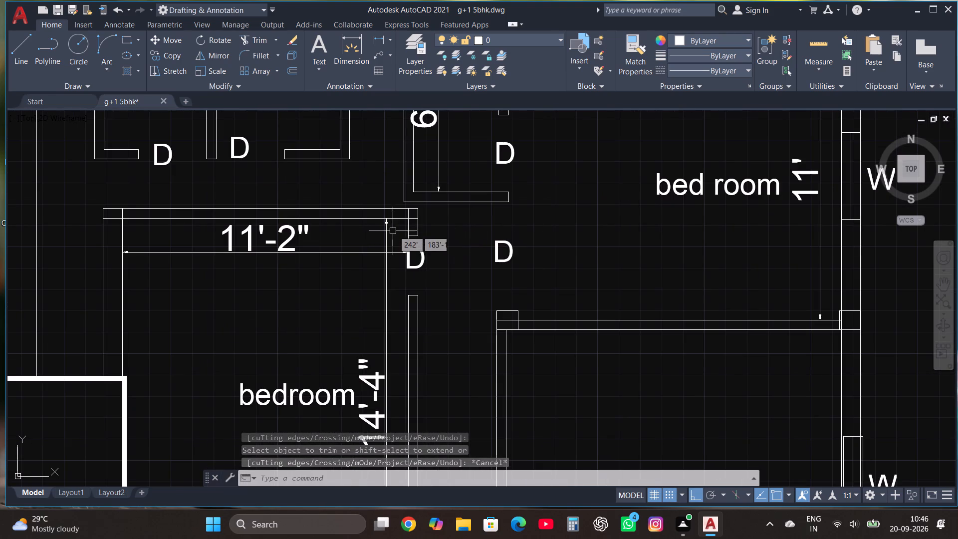
scroll(393, 231, up, 1)
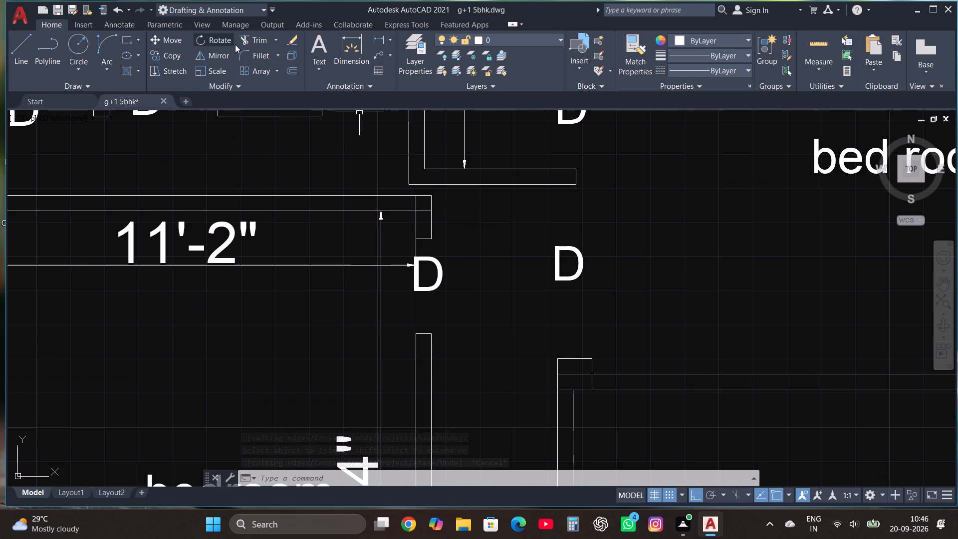
click(240, 43)
click(408, 235)
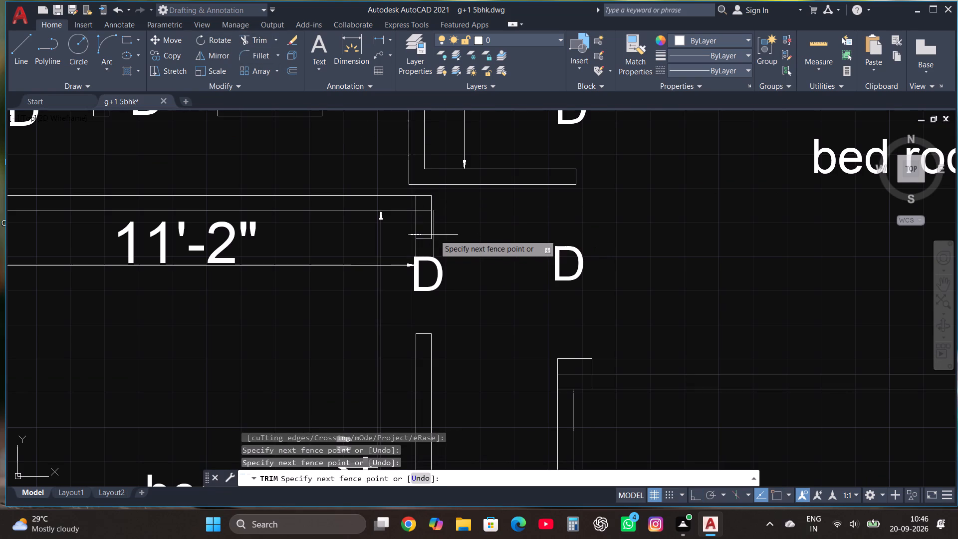
click(435, 234)
click(431, 238)
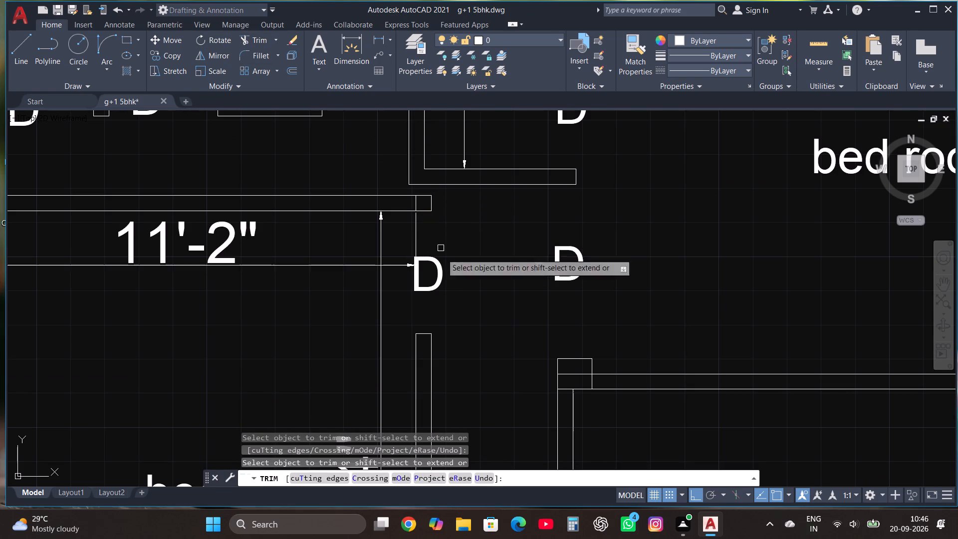
scroll(434, 330, down, 1)
key(Escape)
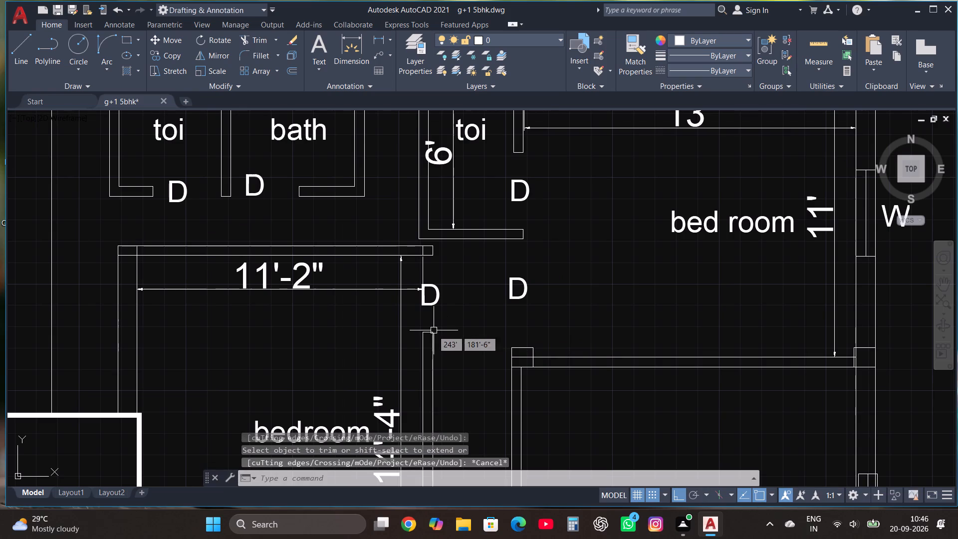
Copy the verandah label from the first plan into the space east of the PUJA room in the second plan.
scroll(435, 337, down, 1)
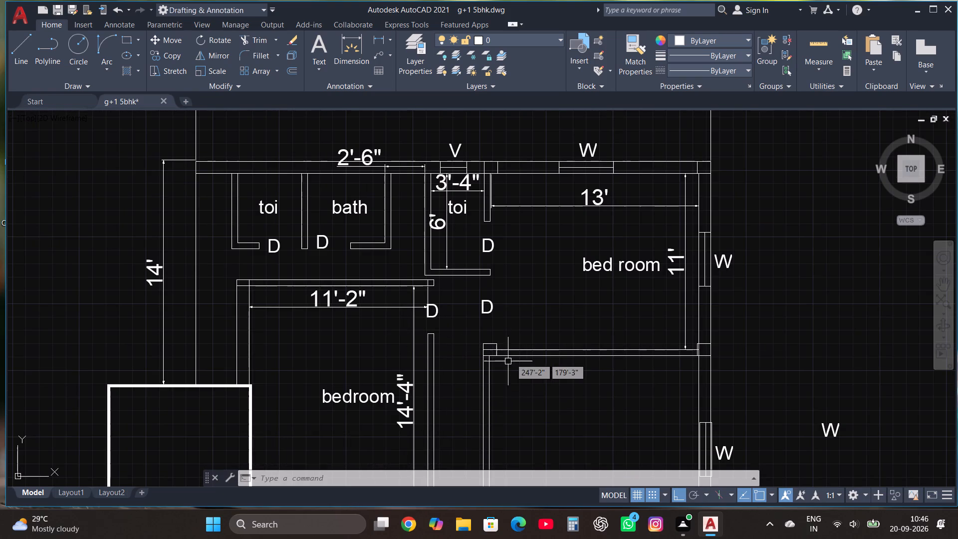
scroll(518, 327, down, 2)
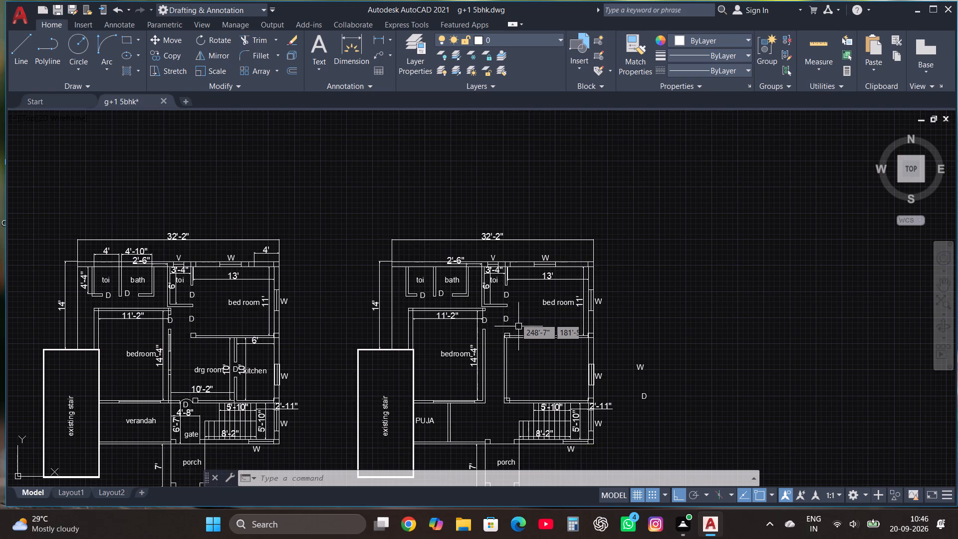
scroll(482, 284, down, 1)
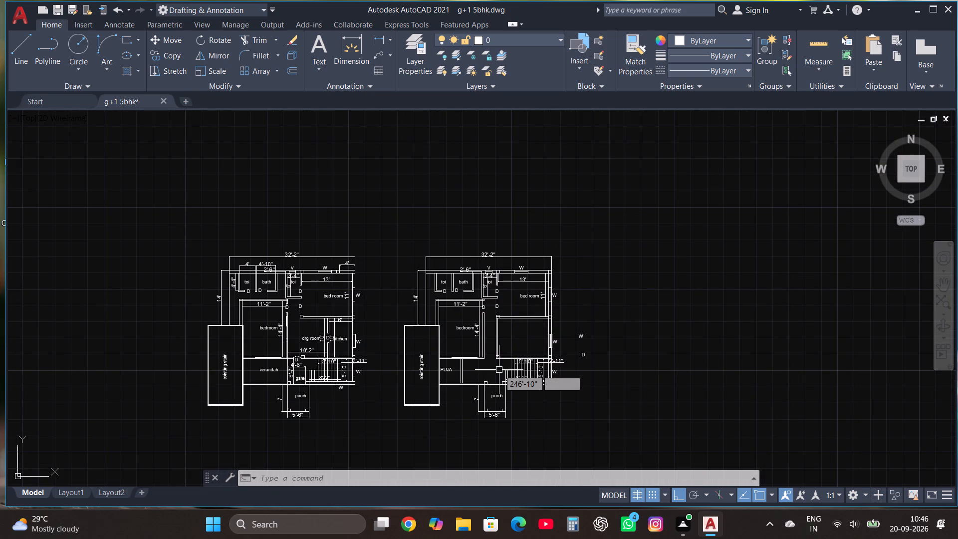
scroll(499, 370, up, 1)
click(125, 373)
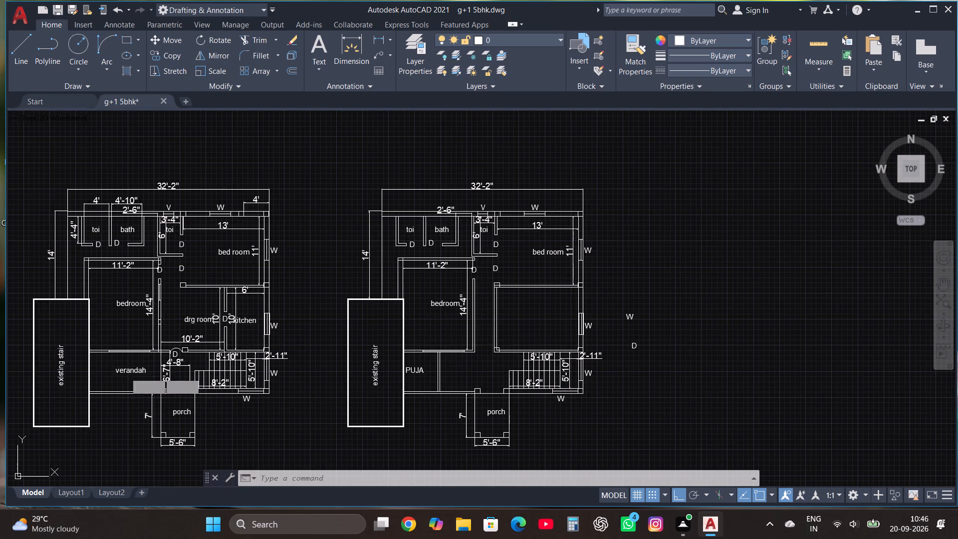
click(174, 54)
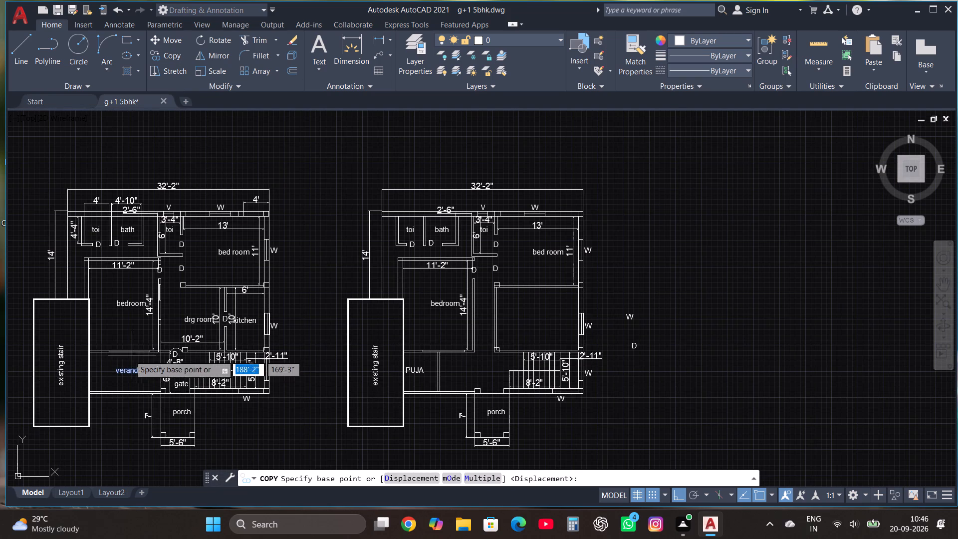
click(121, 366)
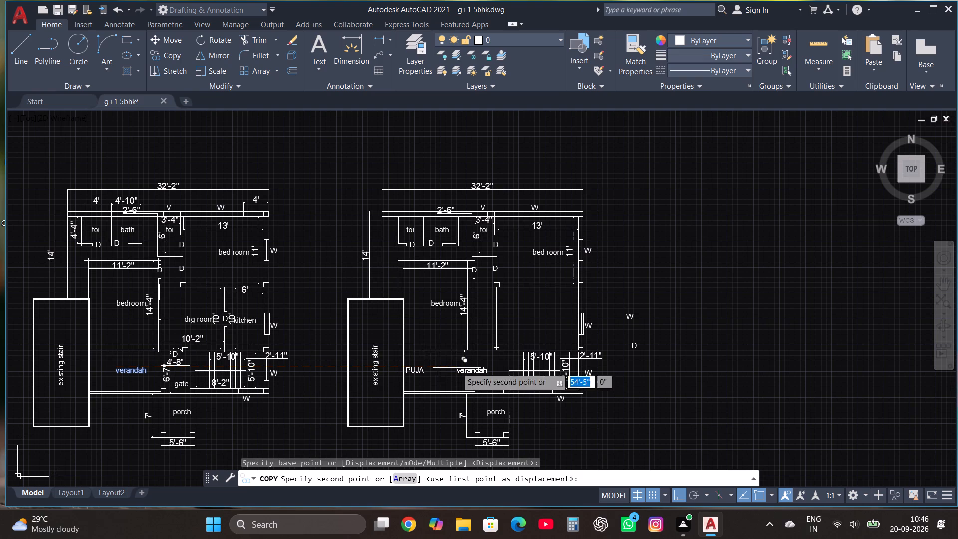
click(456, 369)
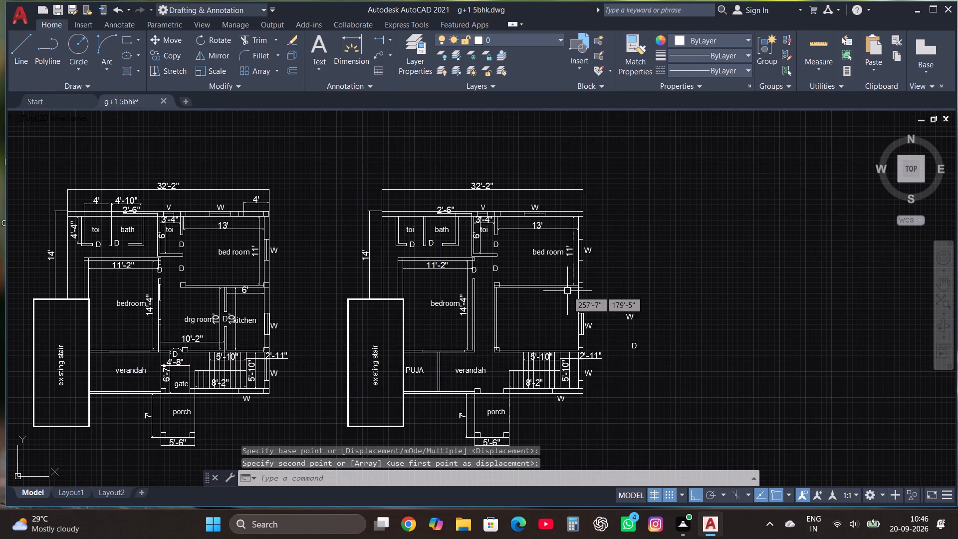
key(Escape)
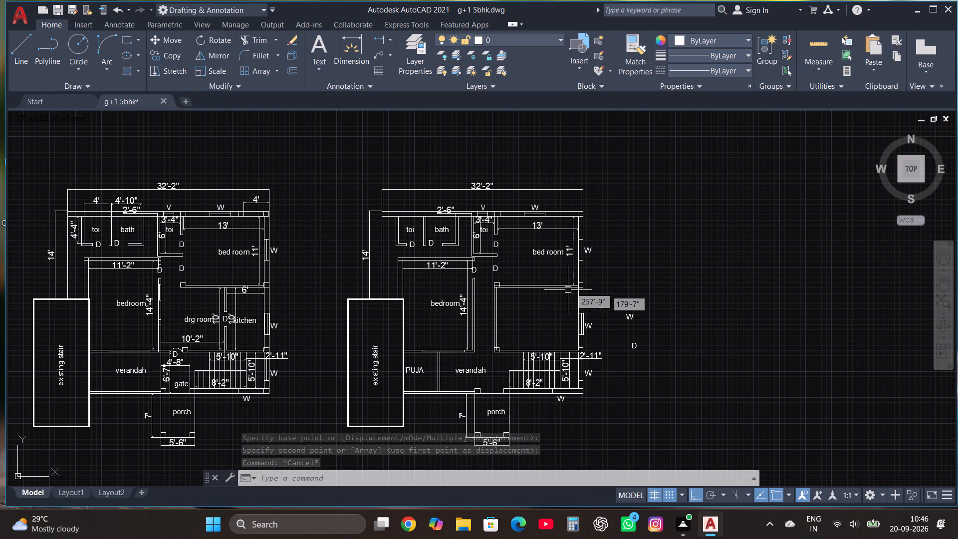
Offset the second plan's east, south and west porch lines outward by 3".
scroll(581, 275, down, 1)
scroll(541, 409, up, 2)
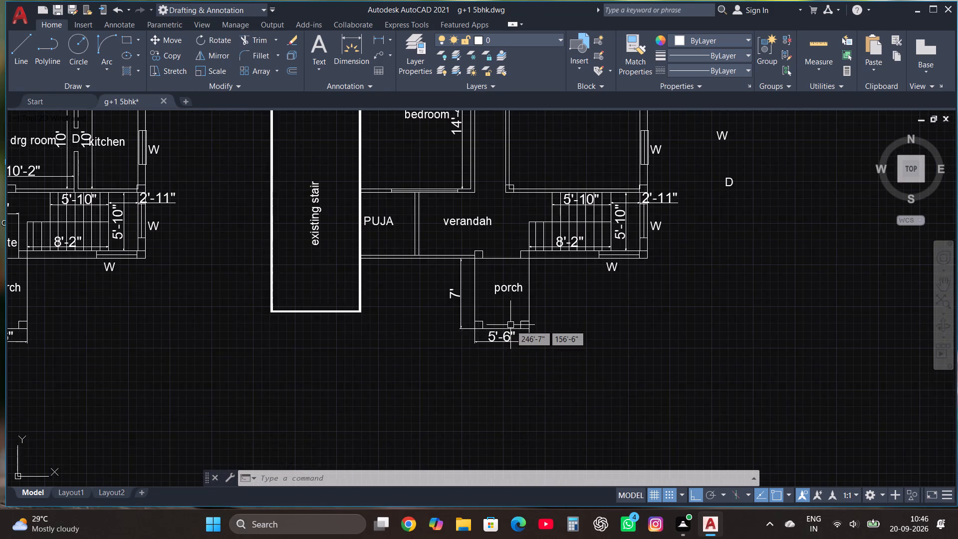
scroll(510, 325, up, 2)
click(557, 278)
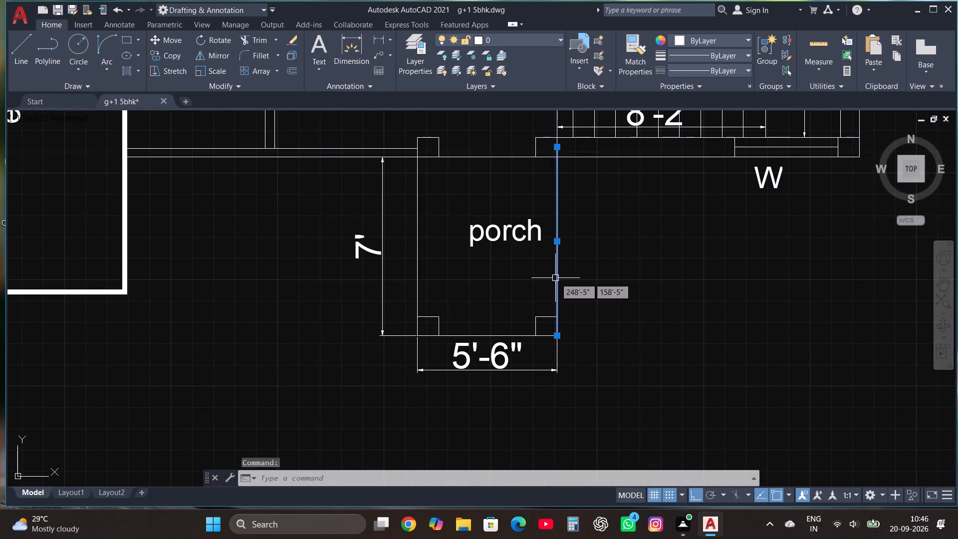
click(295, 71)
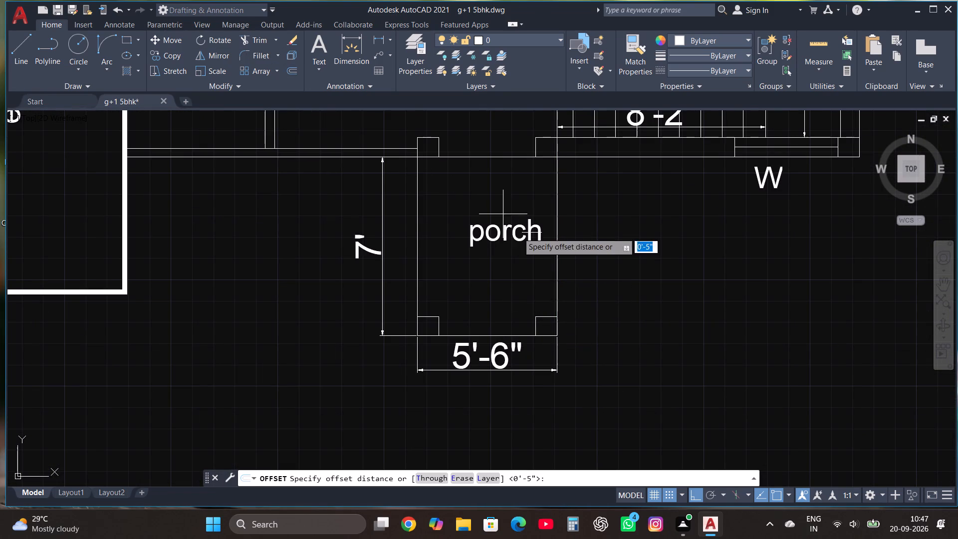
click(558, 259)
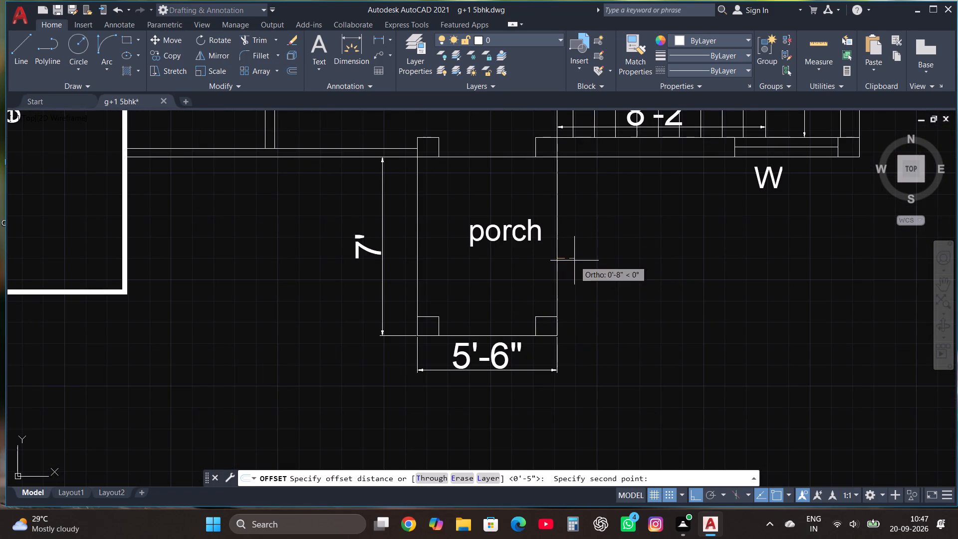
click(574, 261)
text(3")
key(Return)
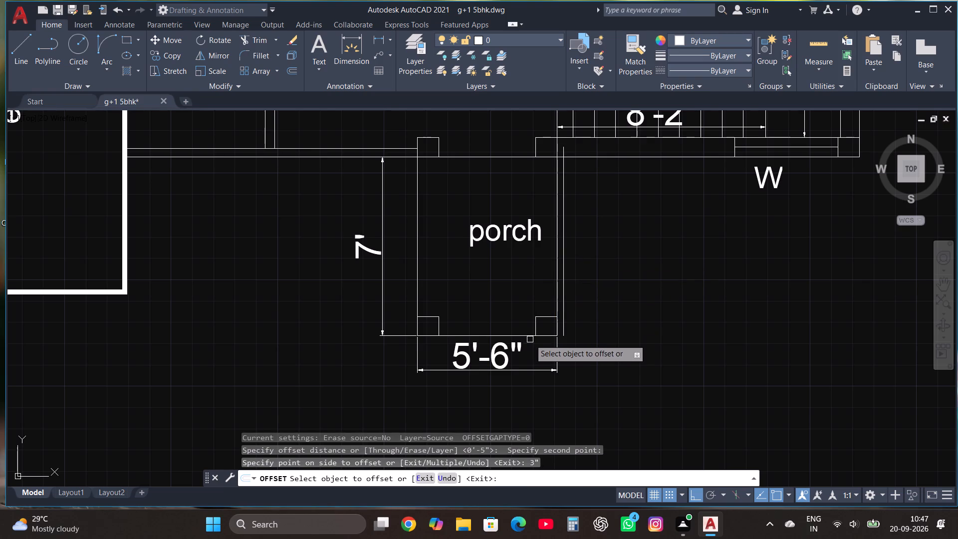
click(527, 337)
text(3")
key(Return)
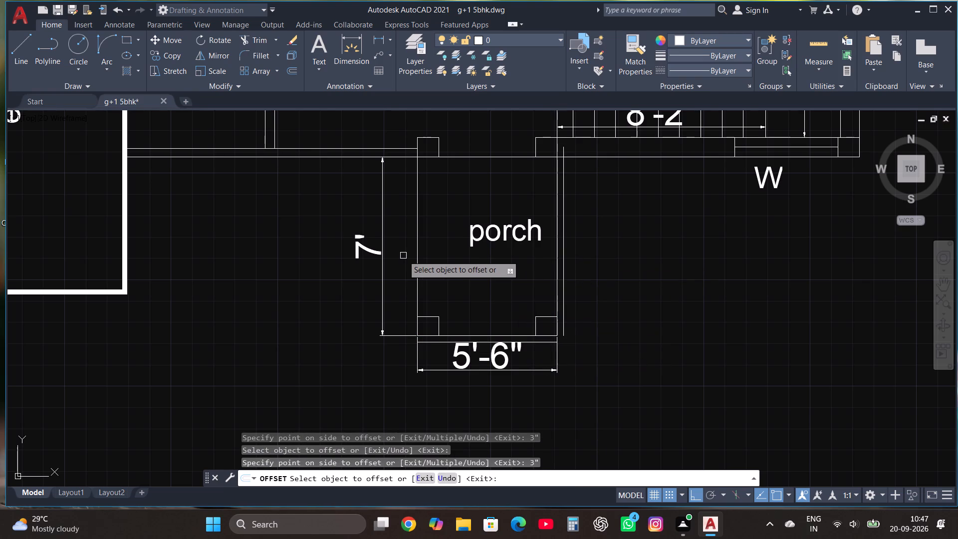
click(419, 266)
text(3")
key(Return)
key(Escape)
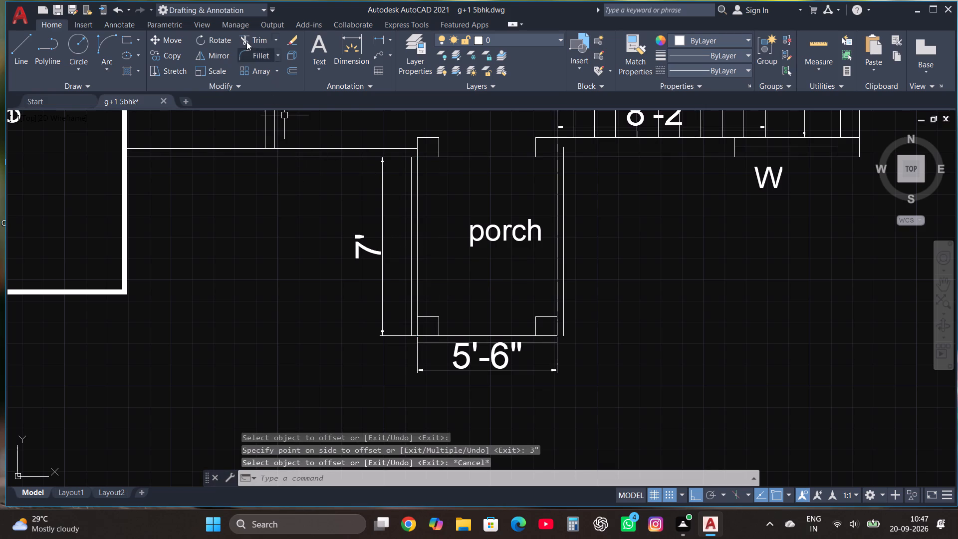
Fillet the porch's outer offset lines into closed corners at its southwest and southeast ends.
click(260, 62)
click(412, 304)
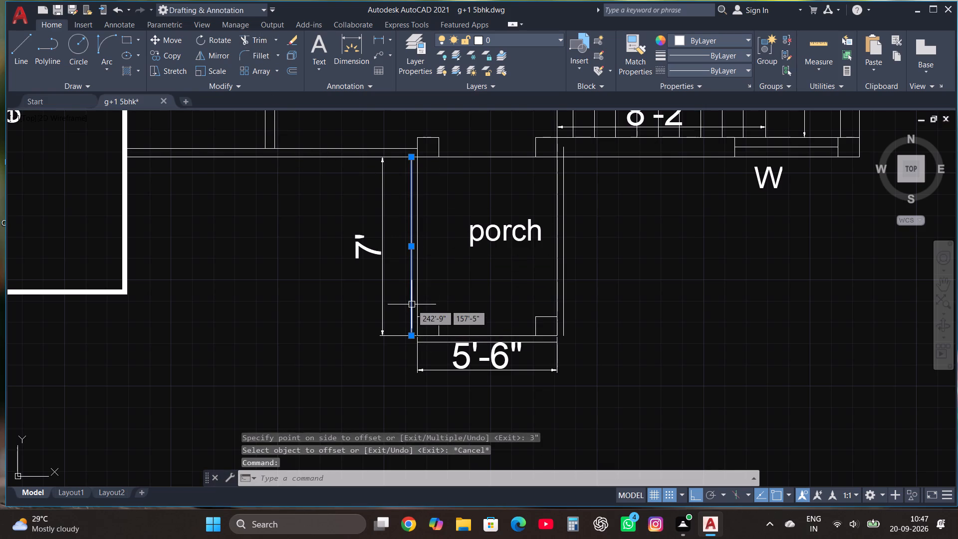
key(Escape)
click(258, 55)
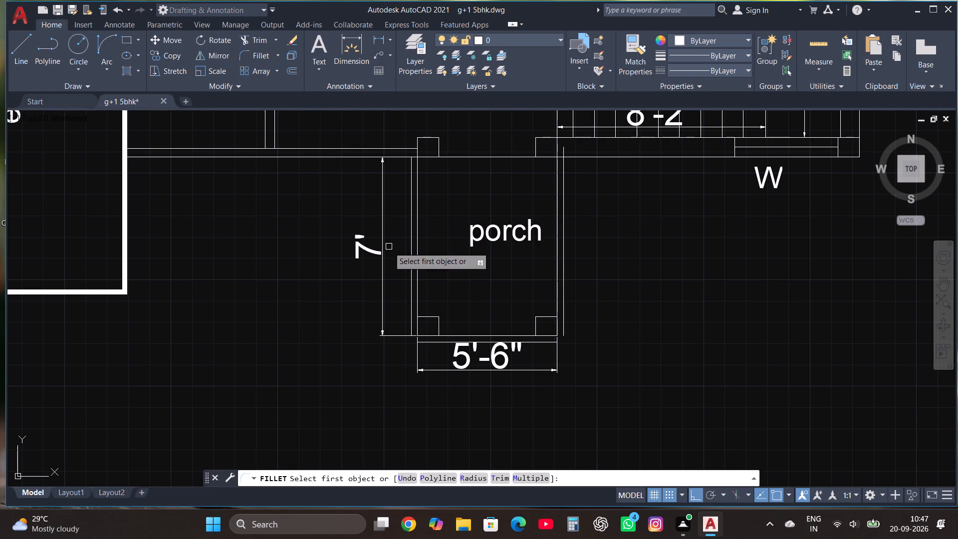
click(411, 327)
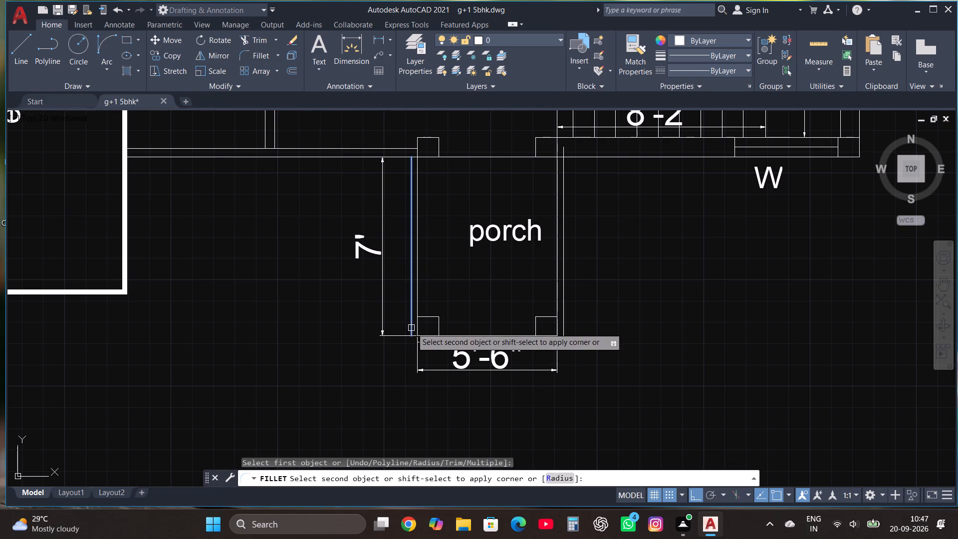
click(428, 344)
click(259, 53)
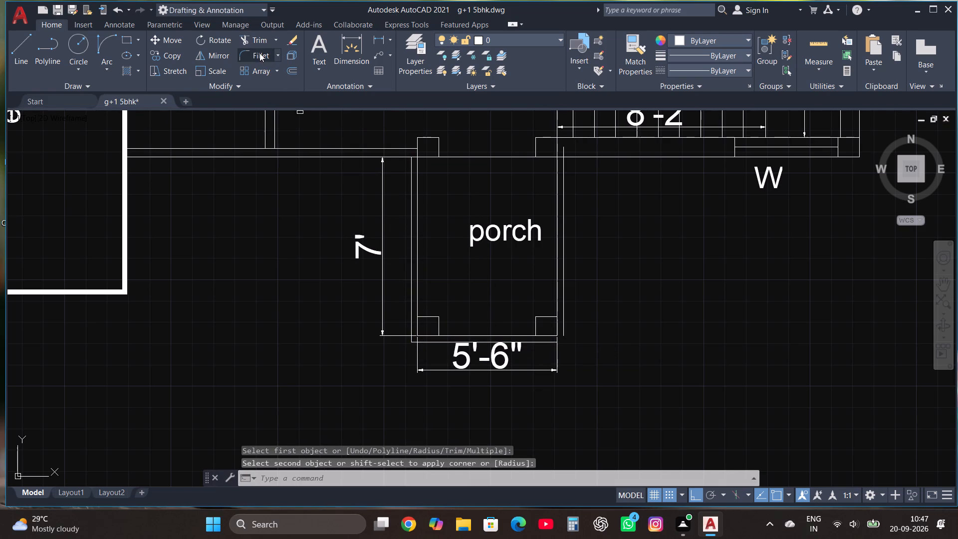
click(542, 342)
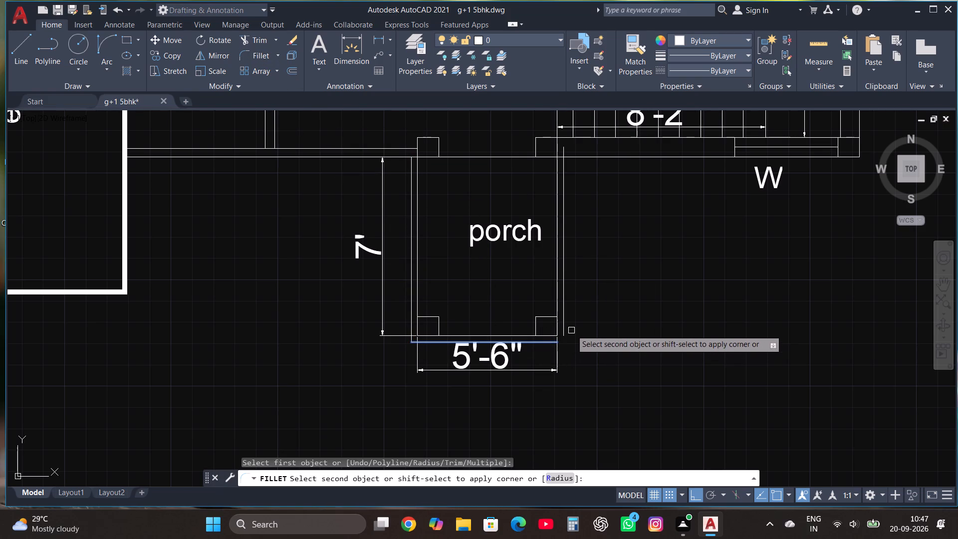
click(564, 324)
key(Escape)
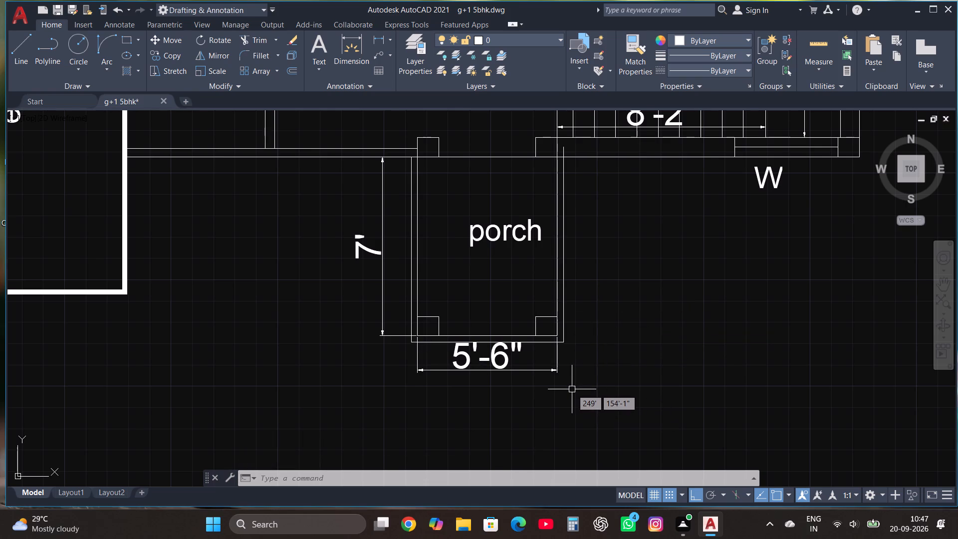
Trim the wall line crossing inside the column at the merged room's northwest corner in the second plan.
scroll(572, 390, down, 2)
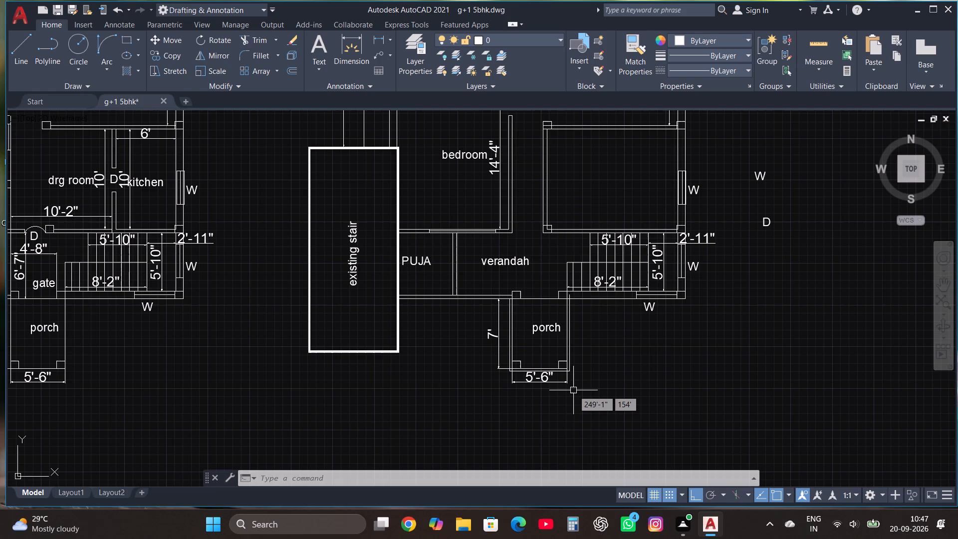
scroll(573, 390, down, 1)
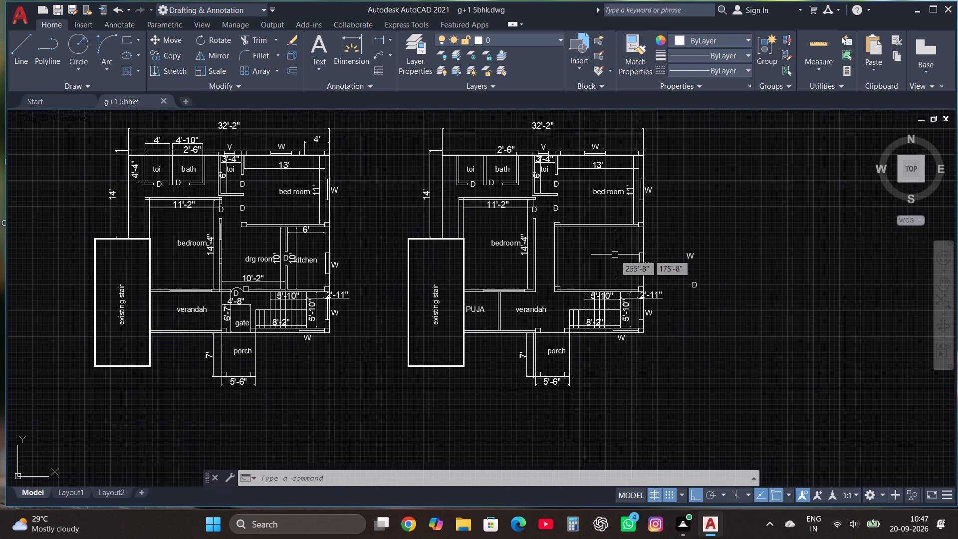
scroll(580, 240, up, 3)
scroll(497, 180, up, 1)
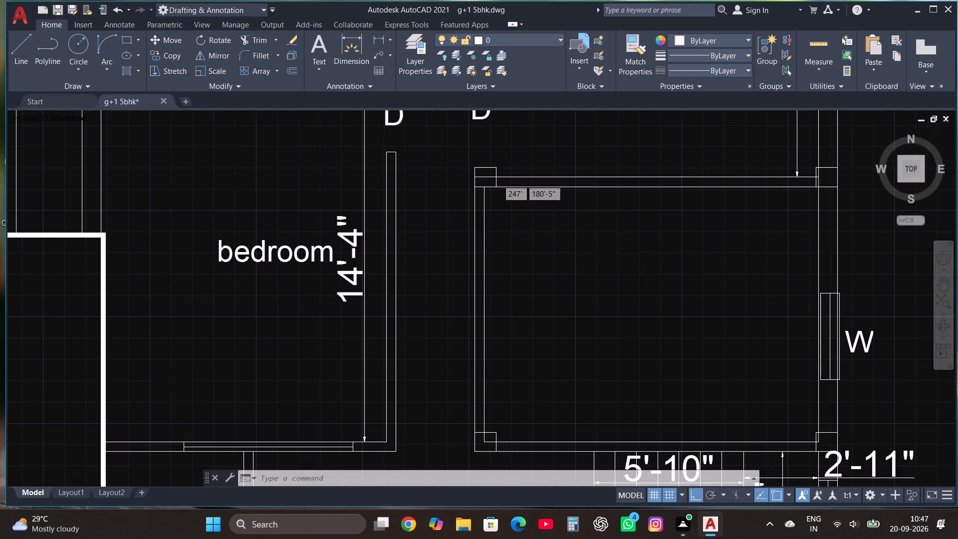
scroll(497, 180, up, 1)
click(260, 38)
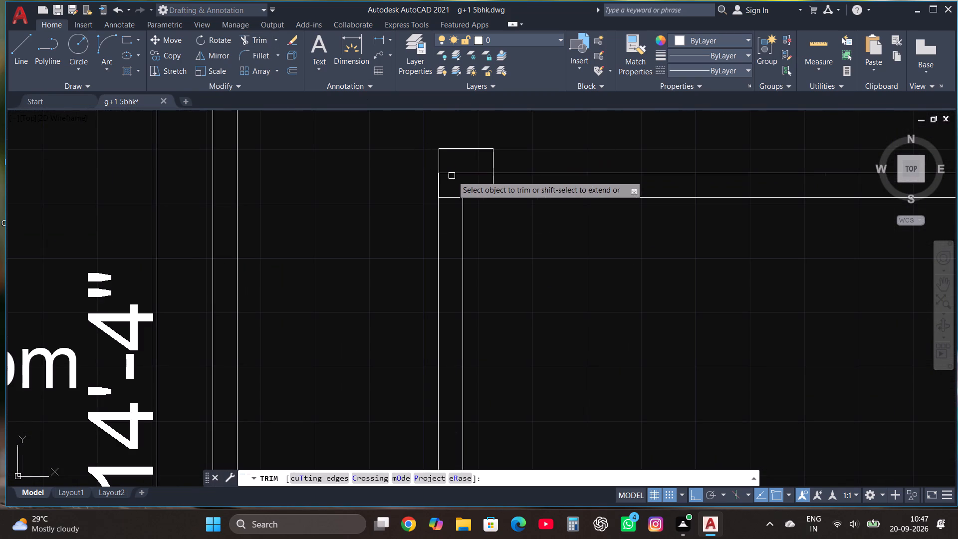
click(453, 175)
key(Escape)
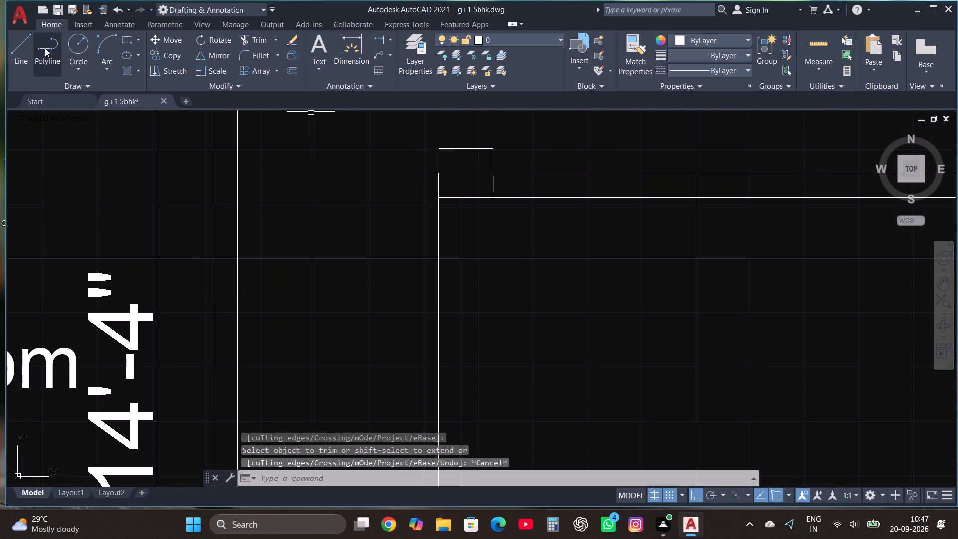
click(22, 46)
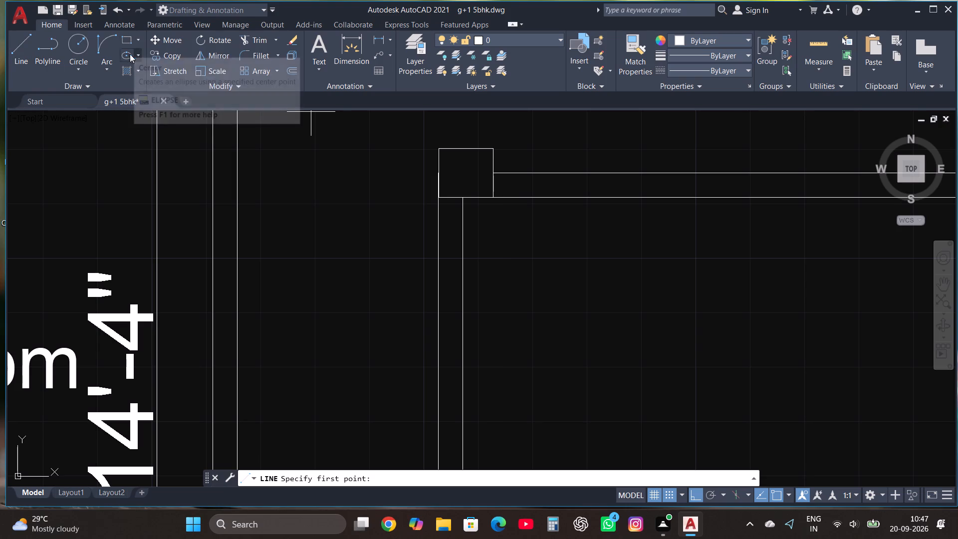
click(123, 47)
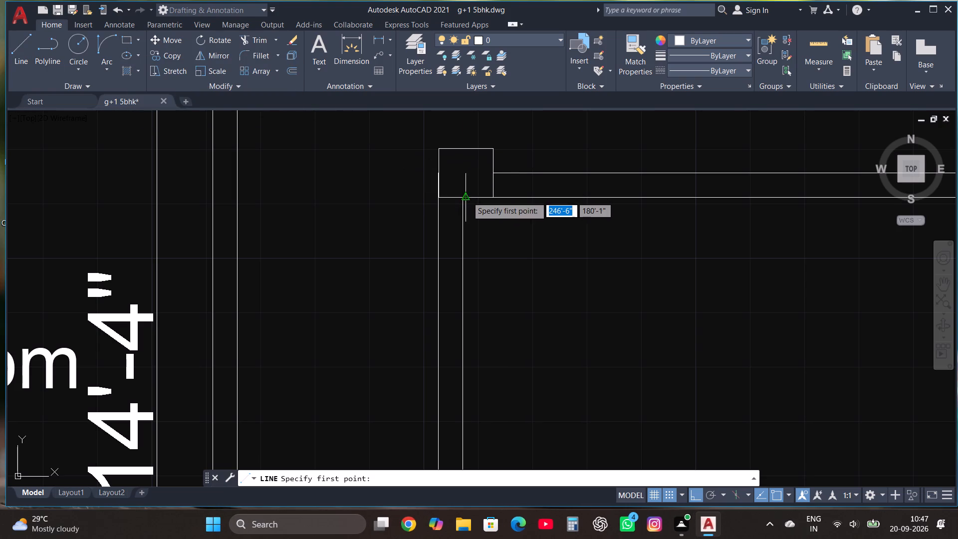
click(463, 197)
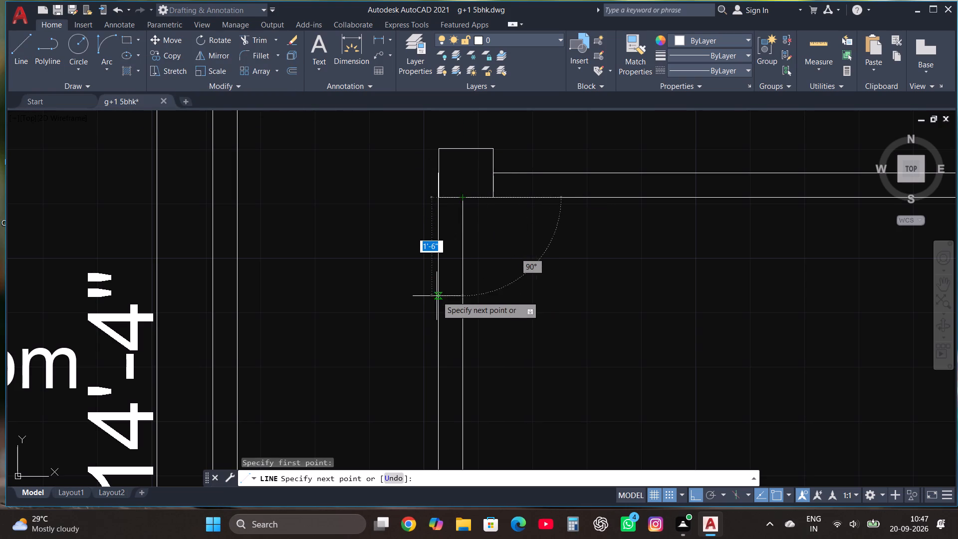
Draw a rectangle about 5" by 2'-2" within the merged room's west wall, directly south of the northwest column.
click(128, 35)
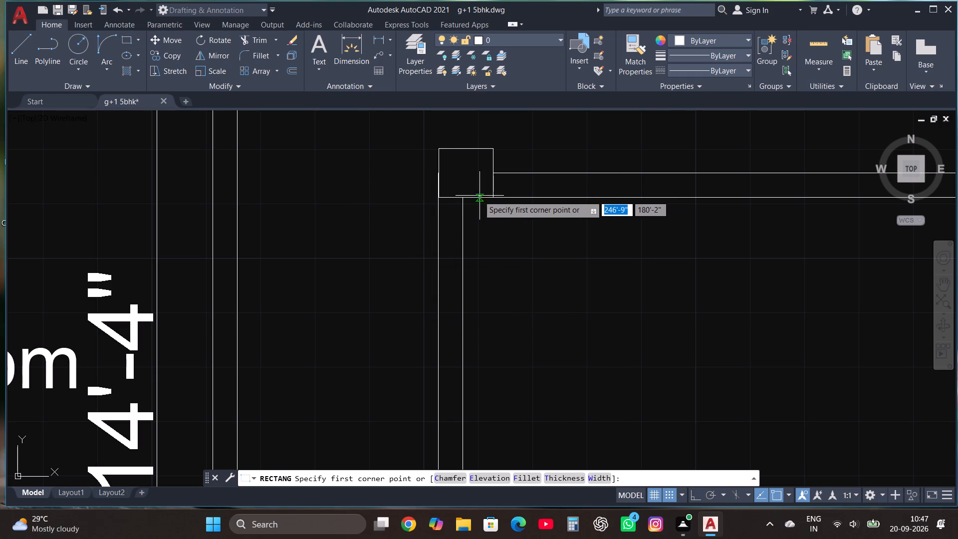
click(460, 198)
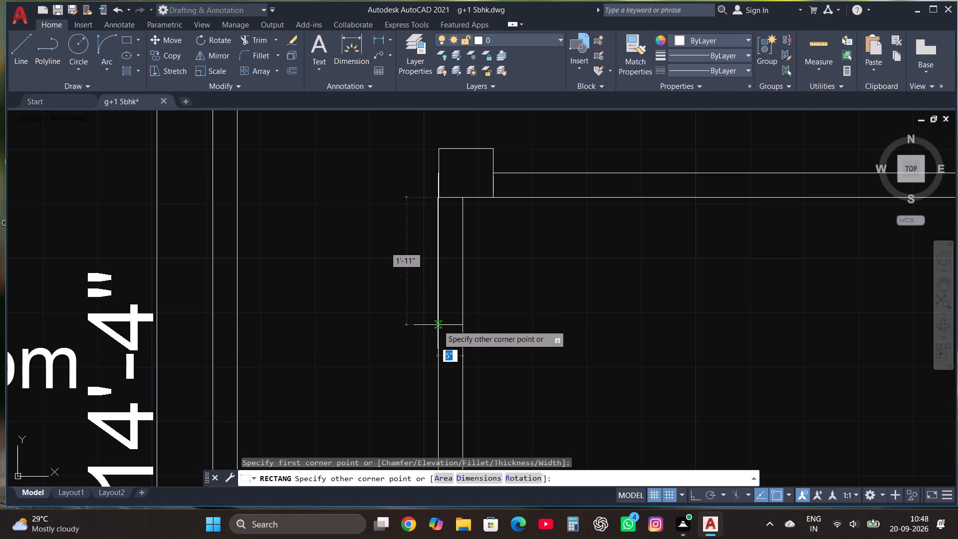
scroll(438, 339, down, 3)
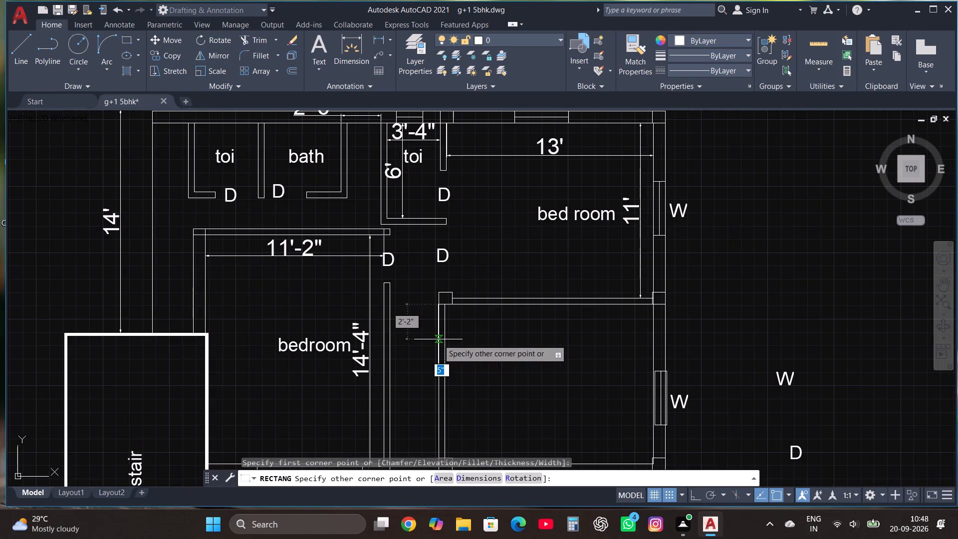
click(438, 339)
Trim away both west wall faces between the northwest column and the rectangle's south edge to open a doorway.
scroll(441, 375, up, 2)
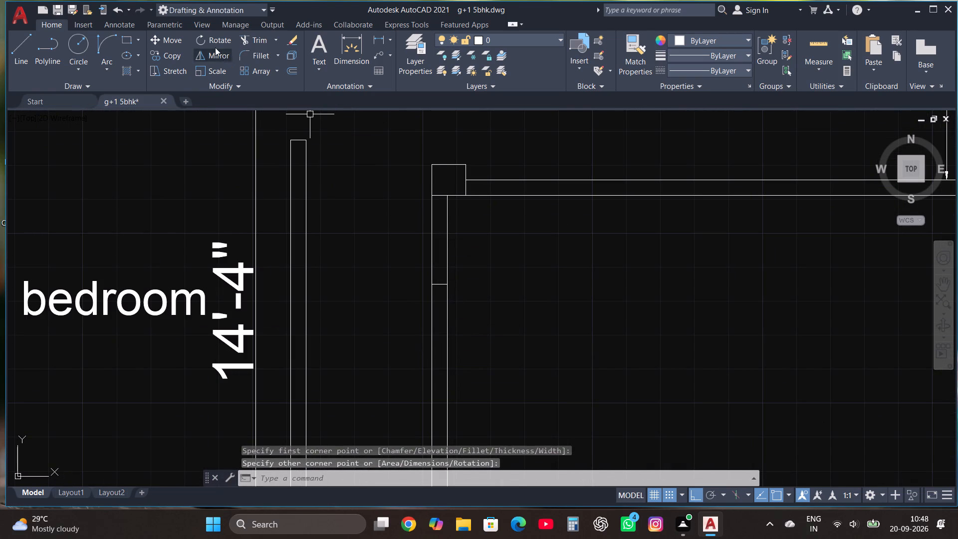
click(251, 42)
click(402, 238)
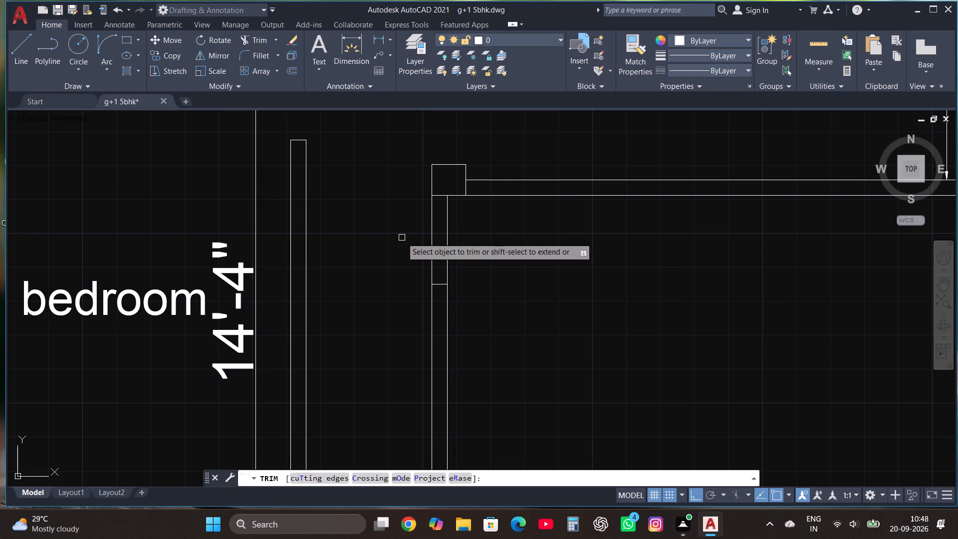
click(510, 249)
key(Escape)
Stretch the line capping the wall end below the new doorway 1' to the south.
scroll(510, 249, down, 3)
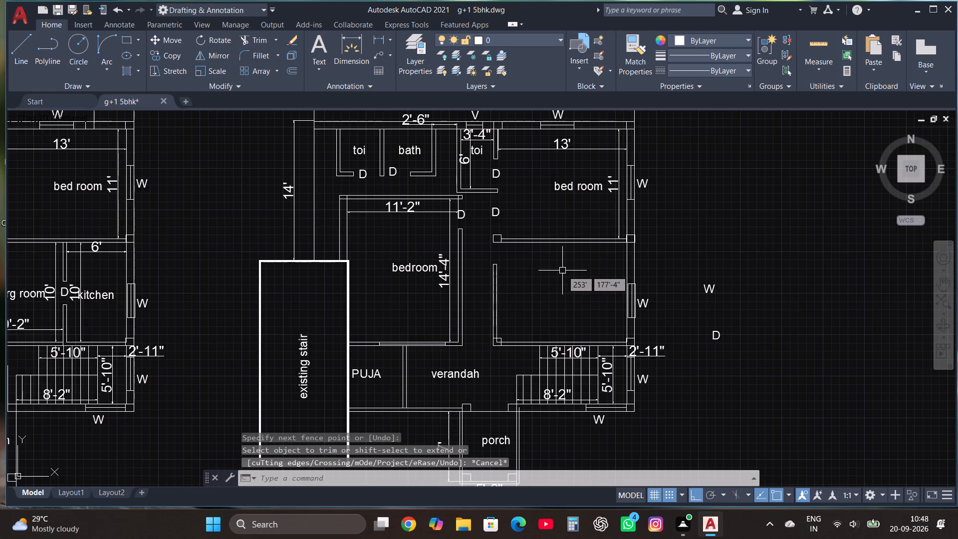
scroll(506, 282, up, 1)
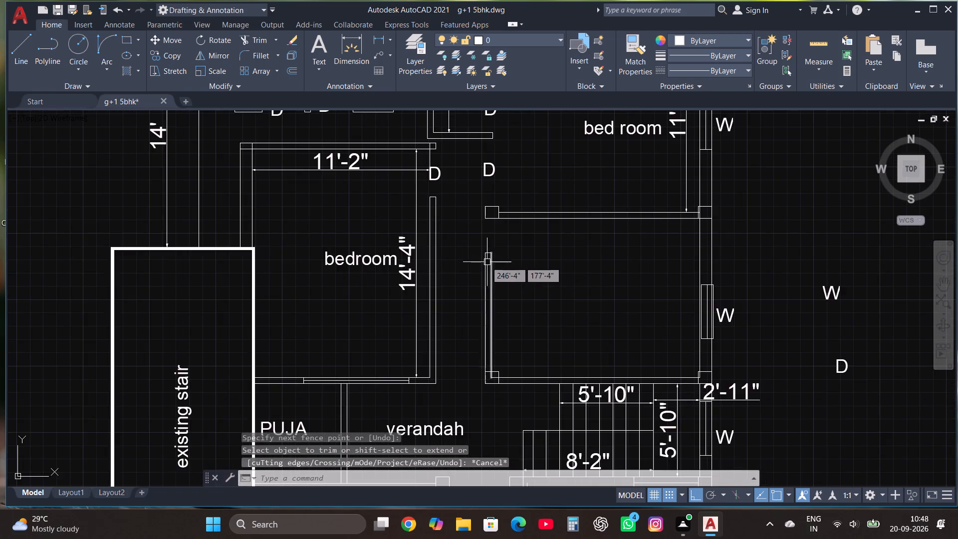
scroll(485, 258, up, 2)
click(496, 247)
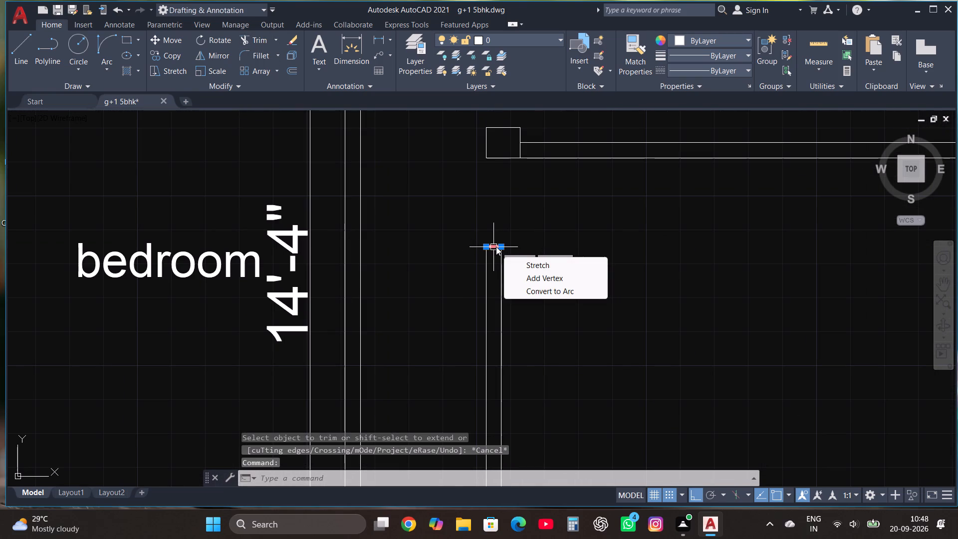
scroll(496, 247, up, 5)
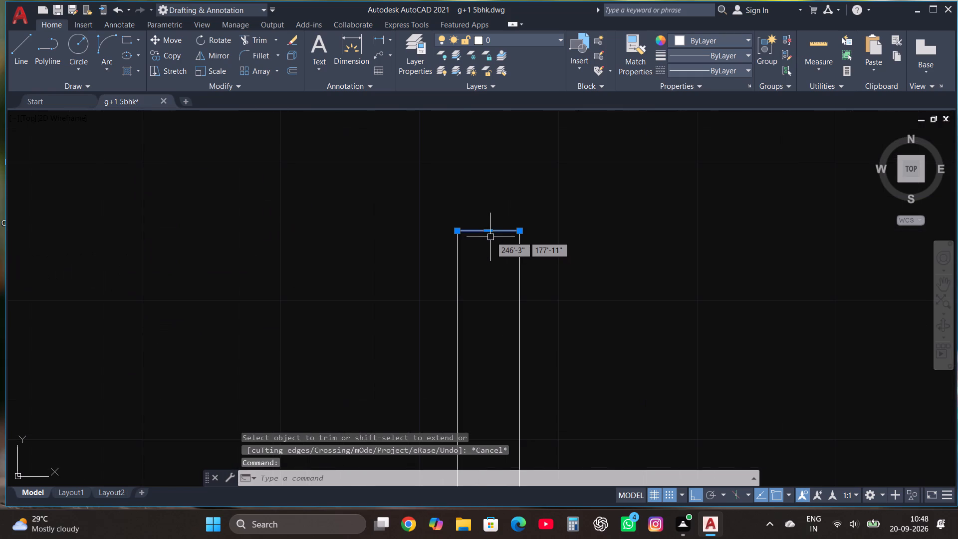
click(490, 232)
text(1')
key(Return)
key(Escape)
Trim the two leftover wall lines north of the moved end line to widen the doorway.
scroll(491, 262, down, 3)
scroll(582, 279, down, 1)
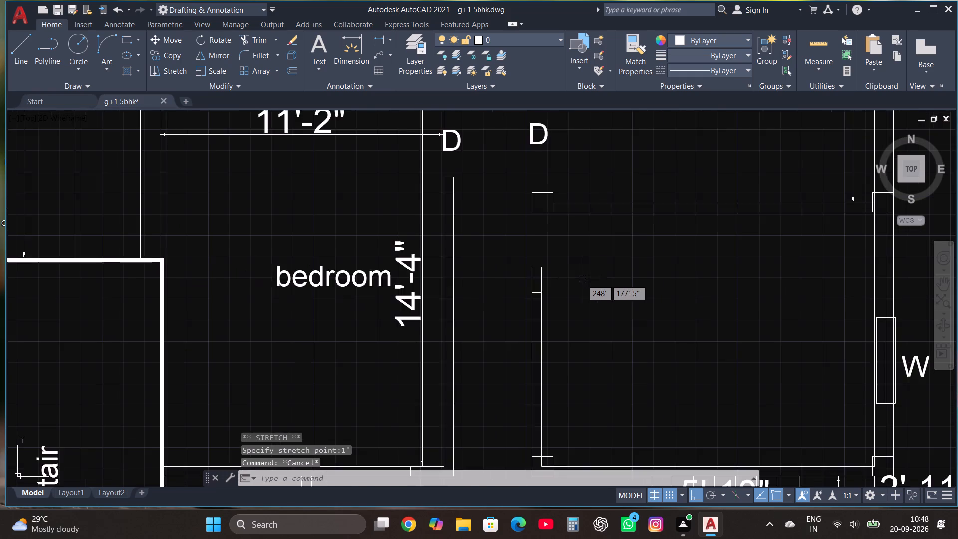
scroll(582, 280, up, 1)
click(256, 38)
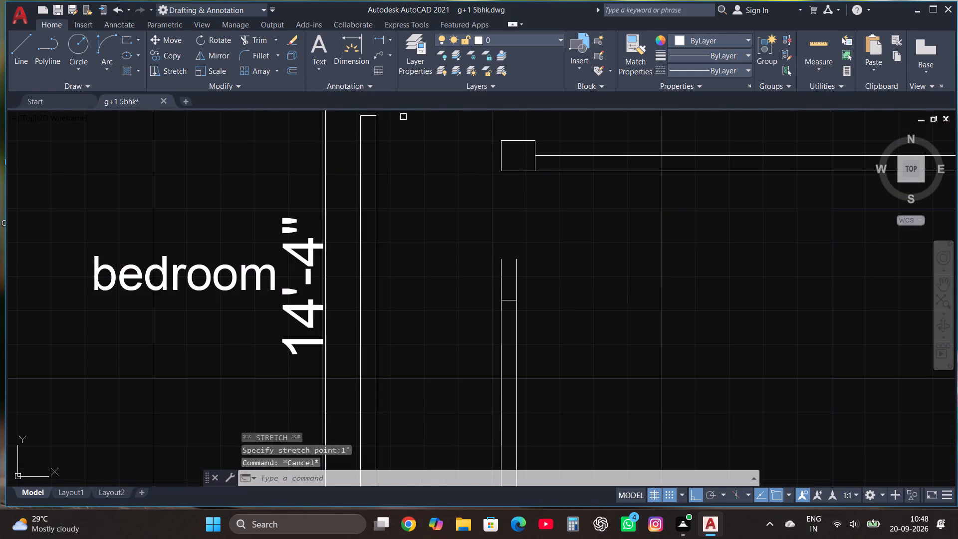
click(479, 271)
click(532, 274)
key(Escape)
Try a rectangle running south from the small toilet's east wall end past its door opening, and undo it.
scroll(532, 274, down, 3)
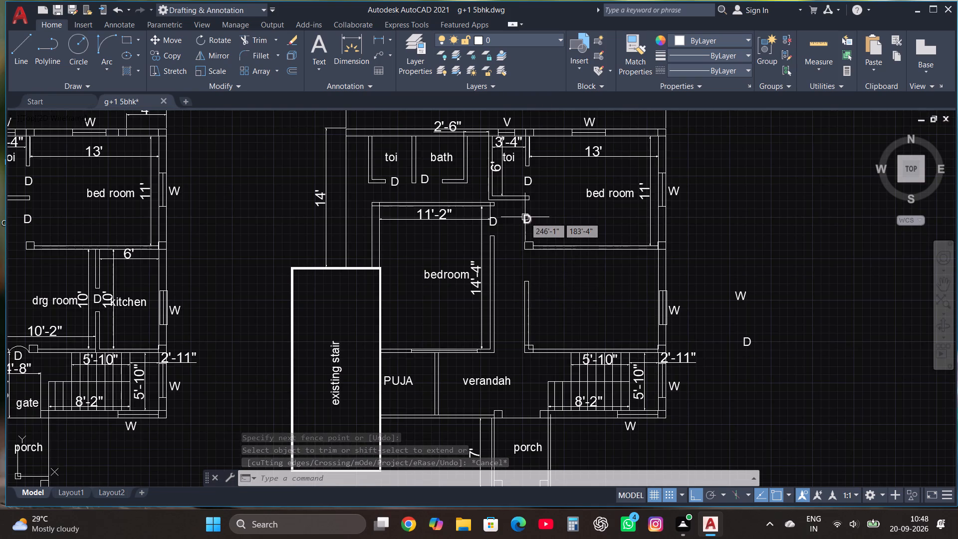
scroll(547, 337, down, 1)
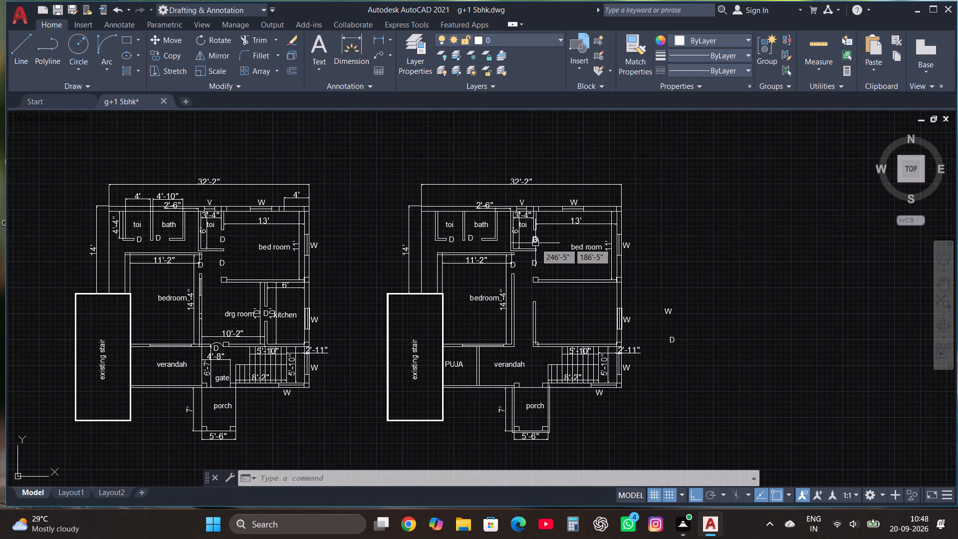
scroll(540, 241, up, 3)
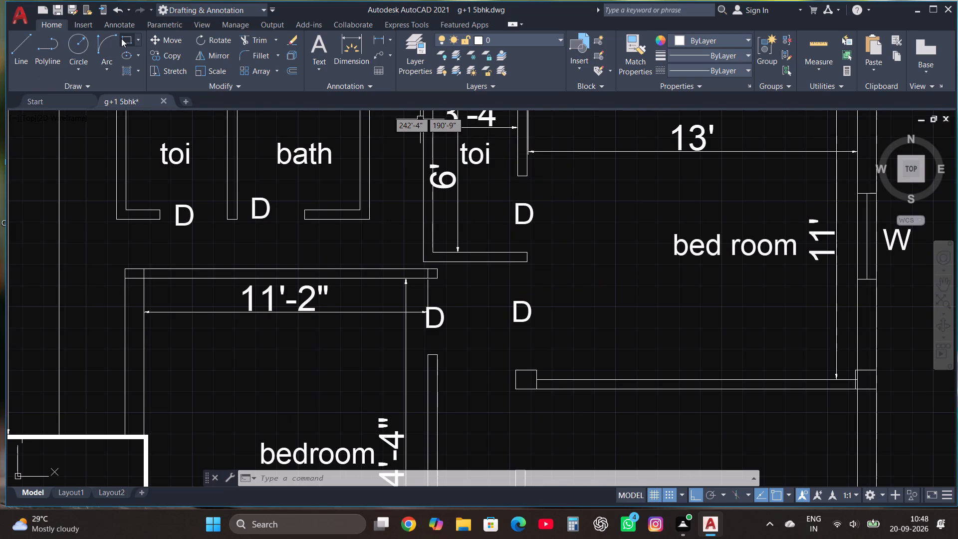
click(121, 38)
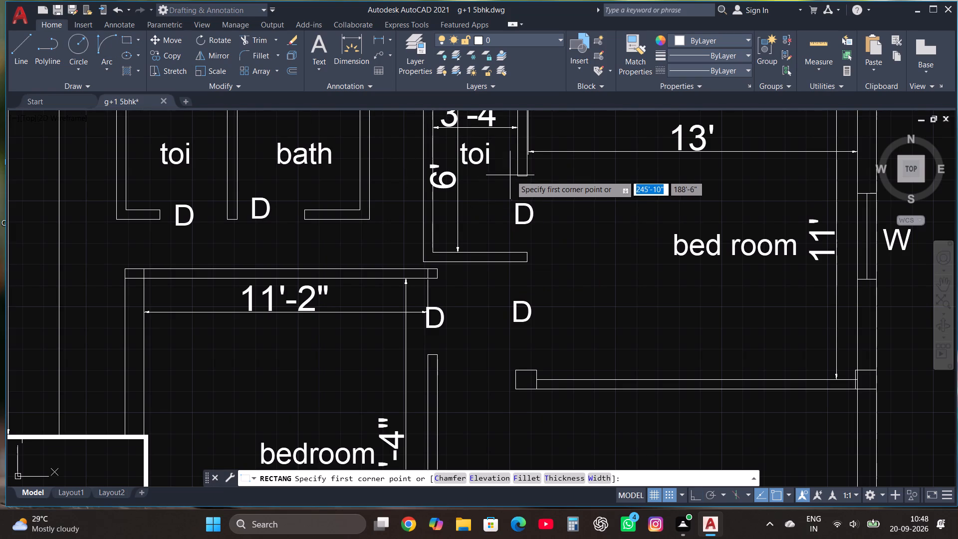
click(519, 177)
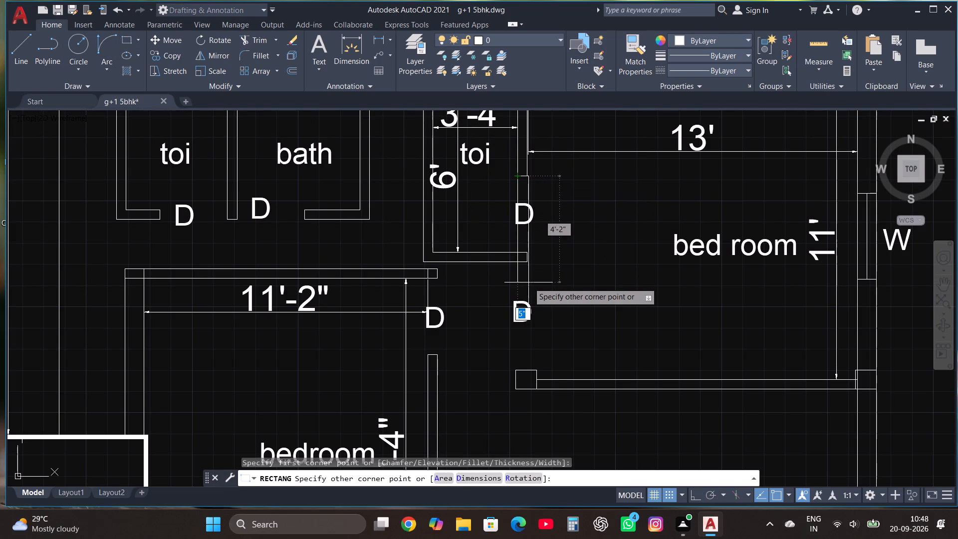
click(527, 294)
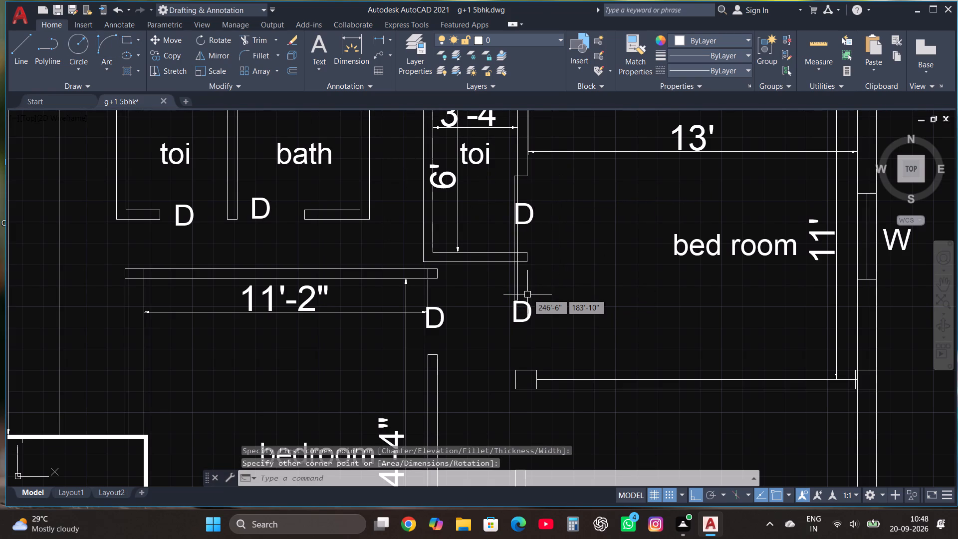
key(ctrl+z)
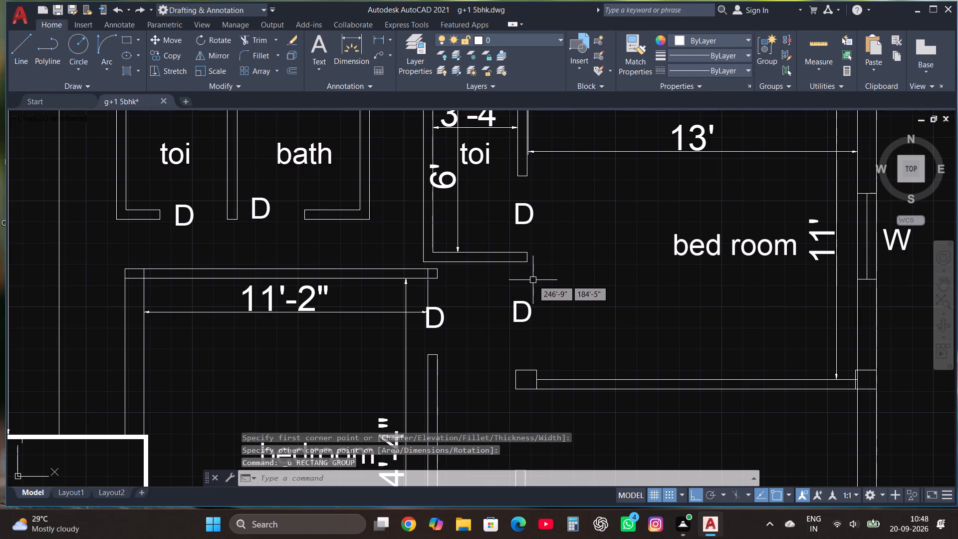
Draw a closed wall stub about 1'-1" long with lines, running south from the east end of the small toilet's south wall.
click(22, 44)
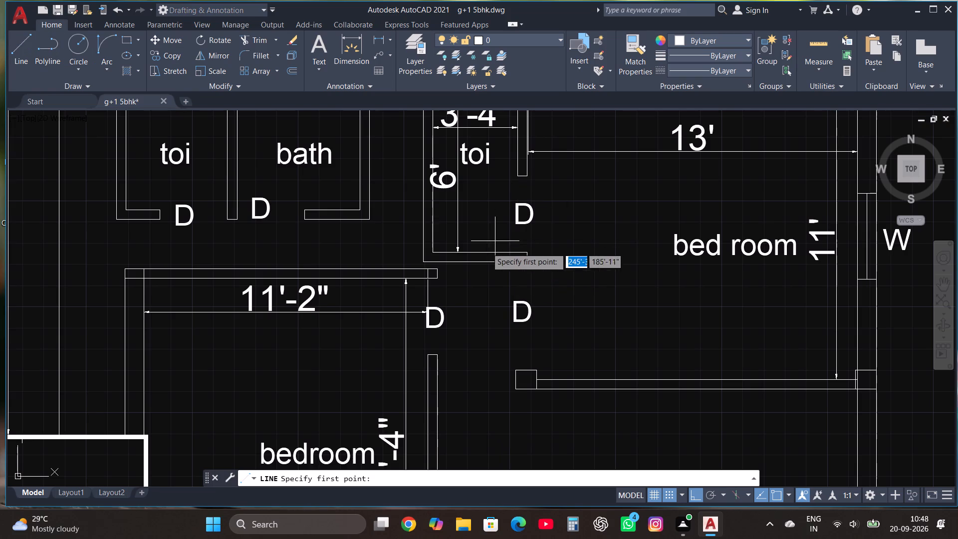
click(527, 262)
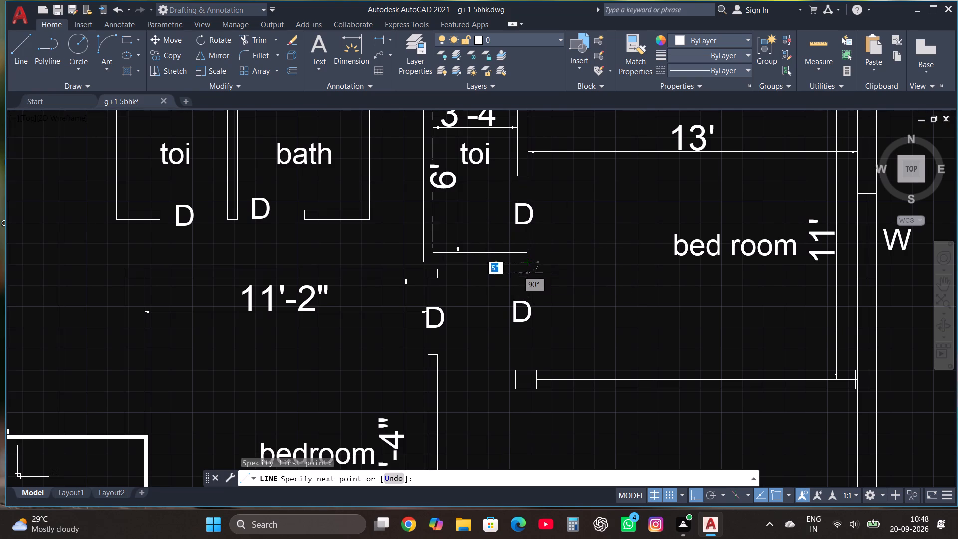
click(526, 290)
key(Escape)
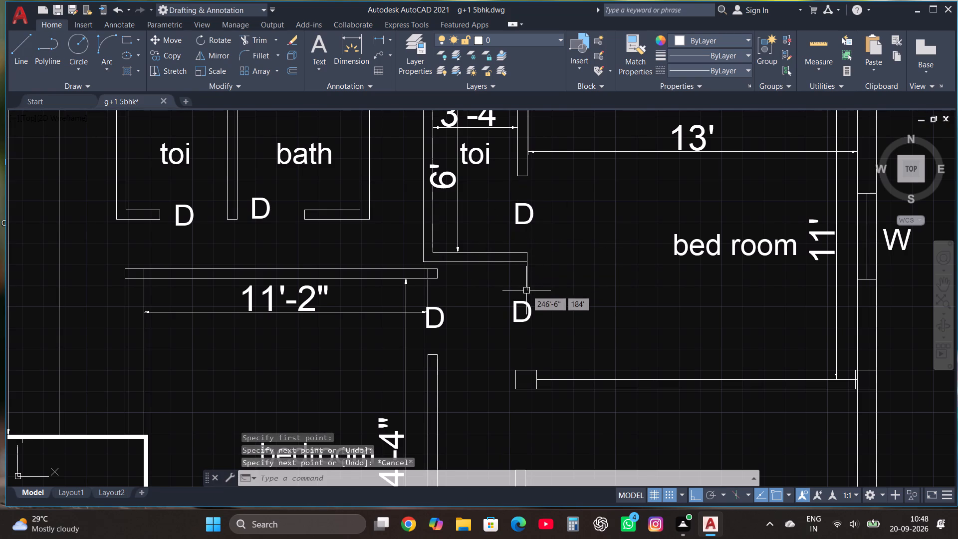
click(14, 45)
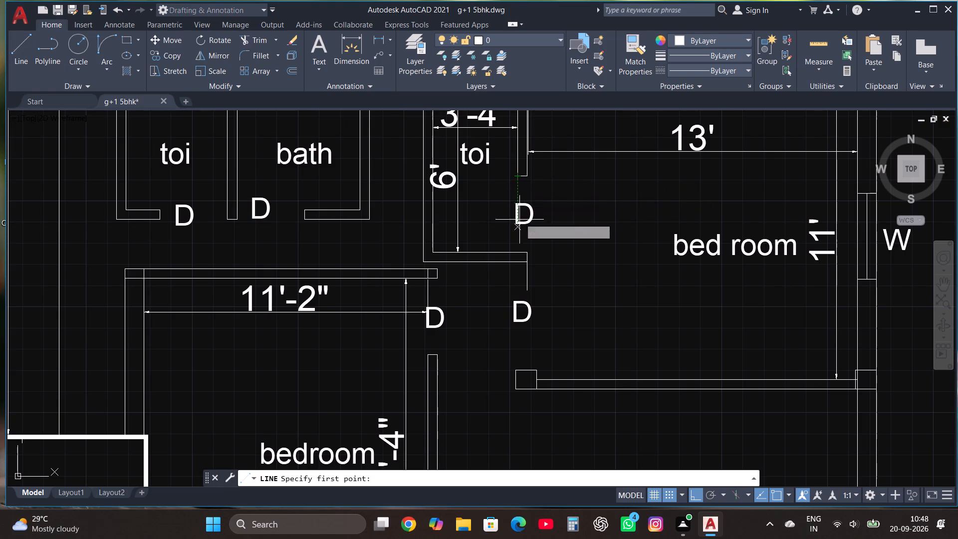
drag(519, 265, 521, 286)
scroll(521, 286, up, 3)
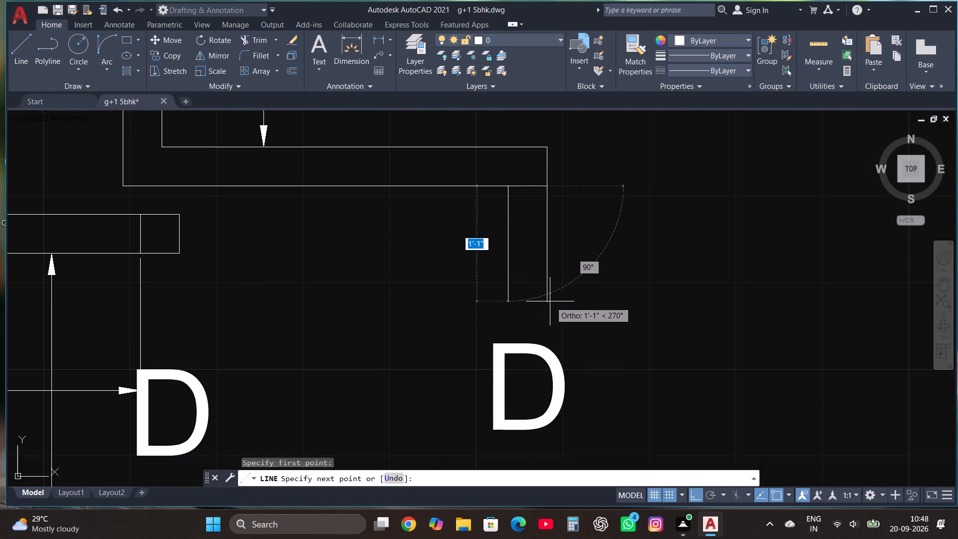
click(523, 304)
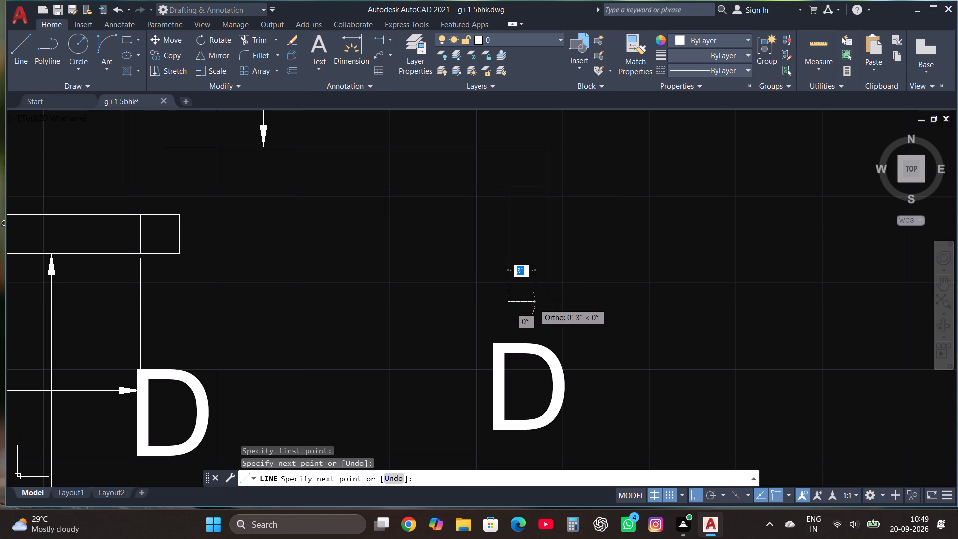
click(548, 302)
key(Escape)
scroll(548, 302, down, 2)
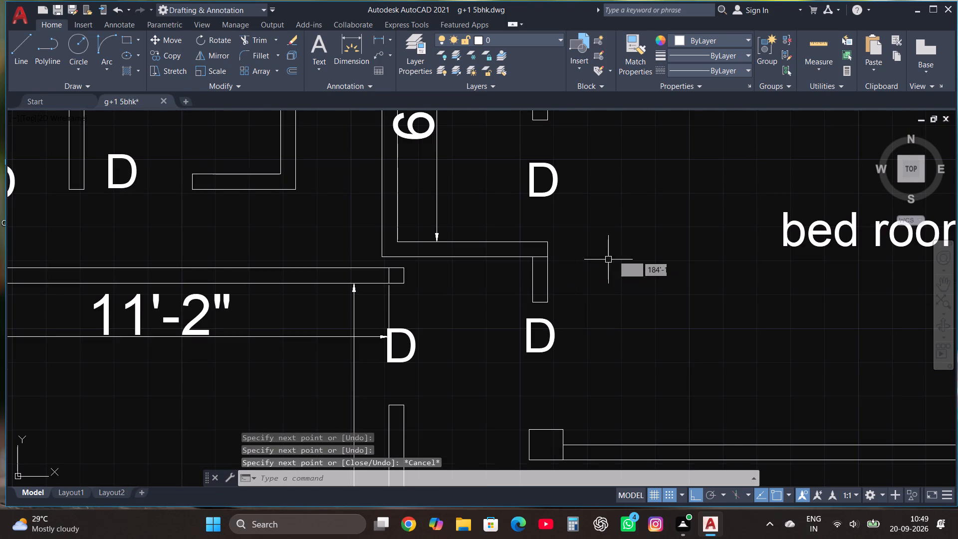
Trim the line between the small toilet's south wall and the new stub so the two join.
click(247, 40)
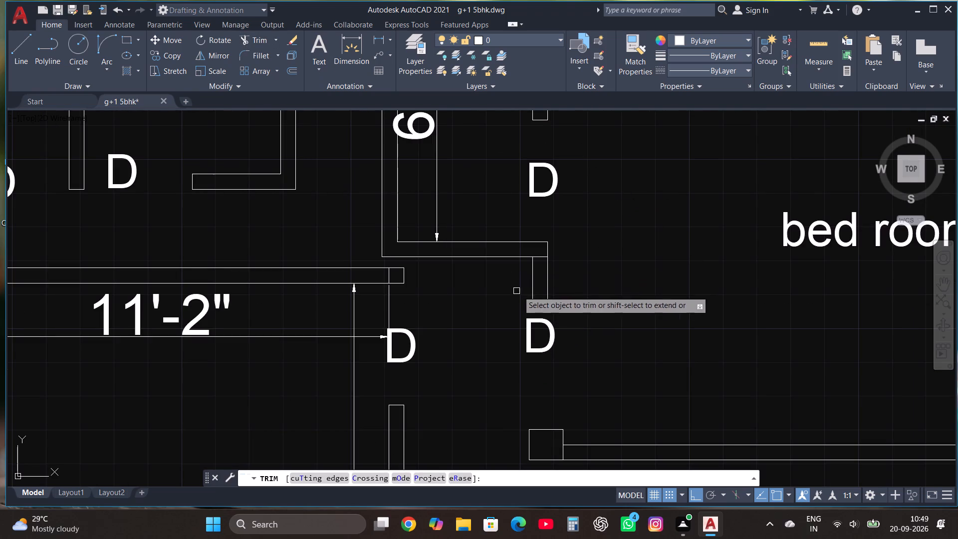
click(543, 257)
key(Escape)
scroll(538, 255, down, 3)
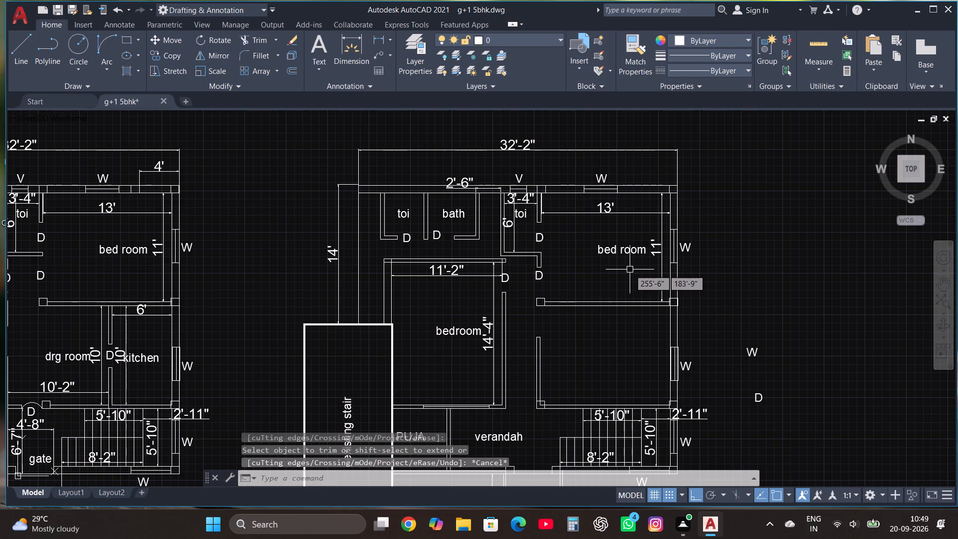
In the first plan, move the small toilet's south wall about 1' north, giving the toilet a 5' depth.
scroll(582, 298, down, 1)
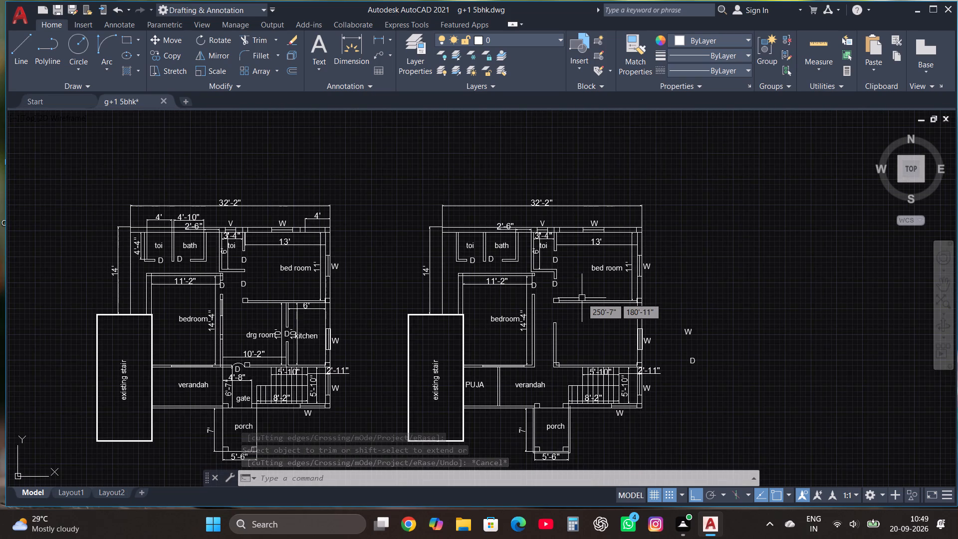
scroll(558, 242, up, 1)
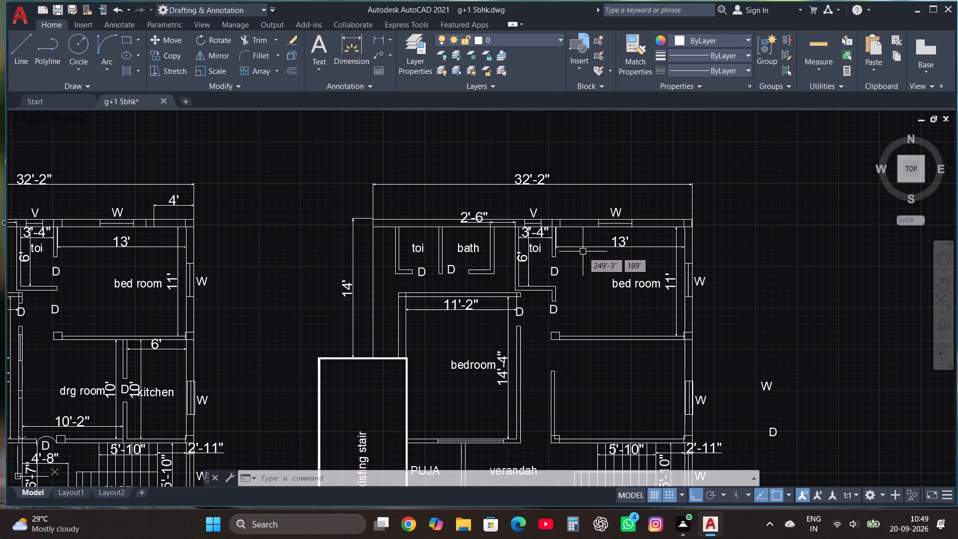
scroll(593, 258, down, 2)
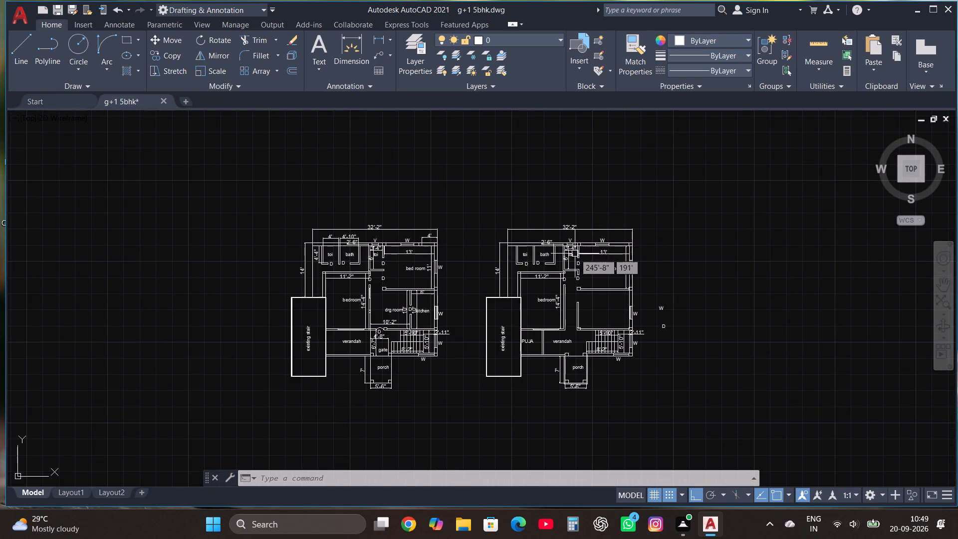
scroll(573, 264, up, 1)
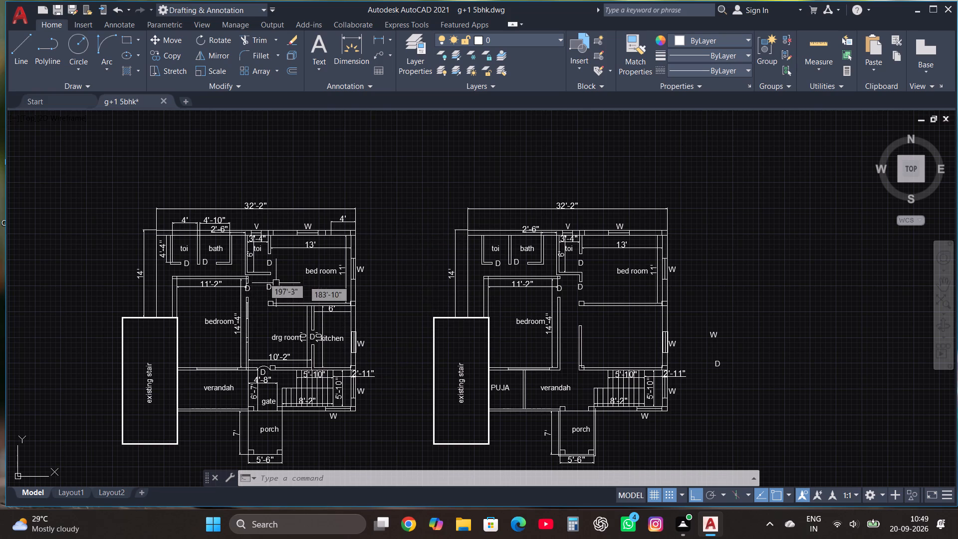
scroll(259, 275, up, 4)
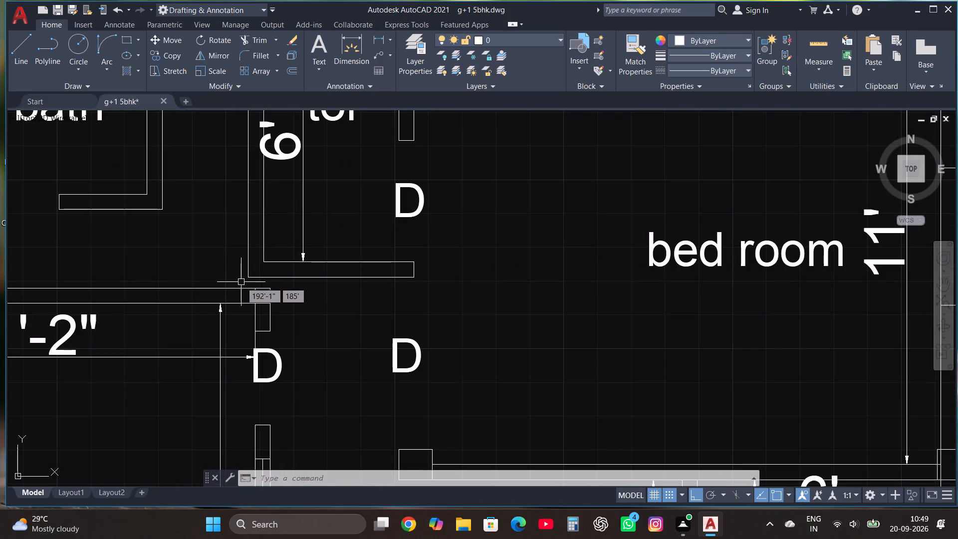
click(241, 282)
click(439, 257)
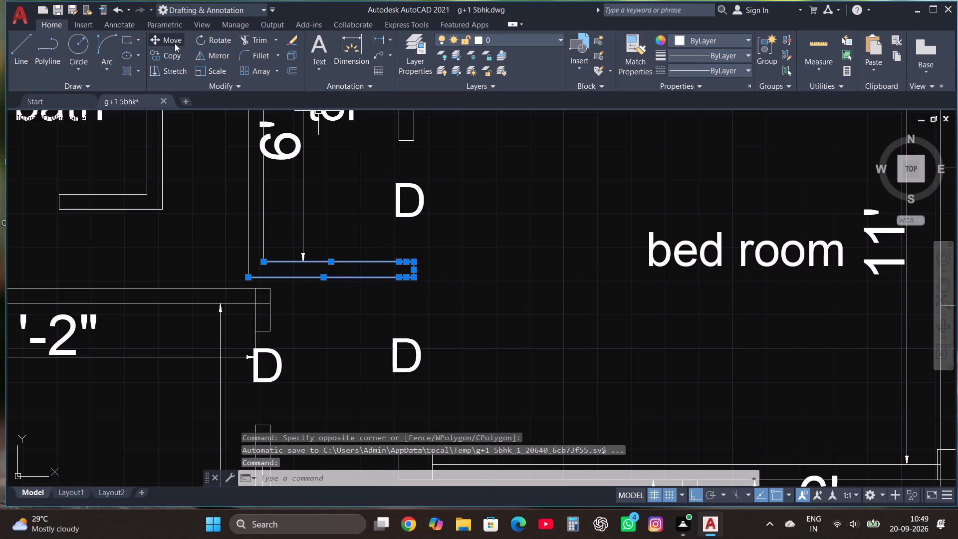
click(174, 42)
click(263, 261)
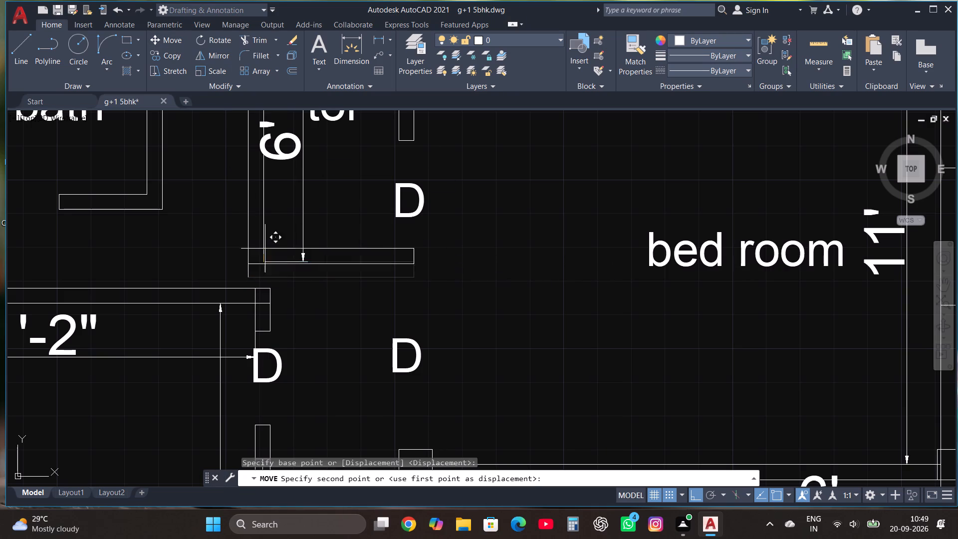
click(261, 223)
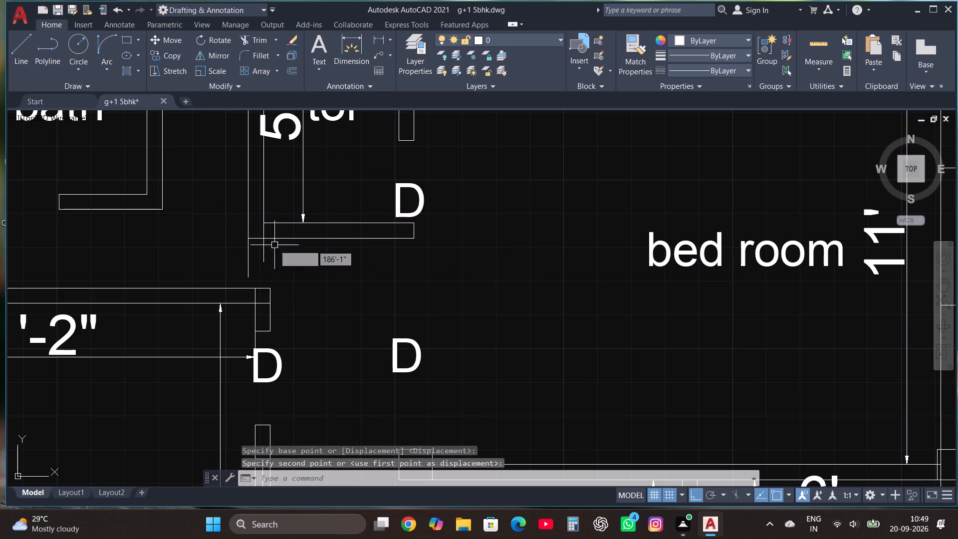
Trim both leftover west wall lines south of the first plan's moved toilet wall.
click(260, 40)
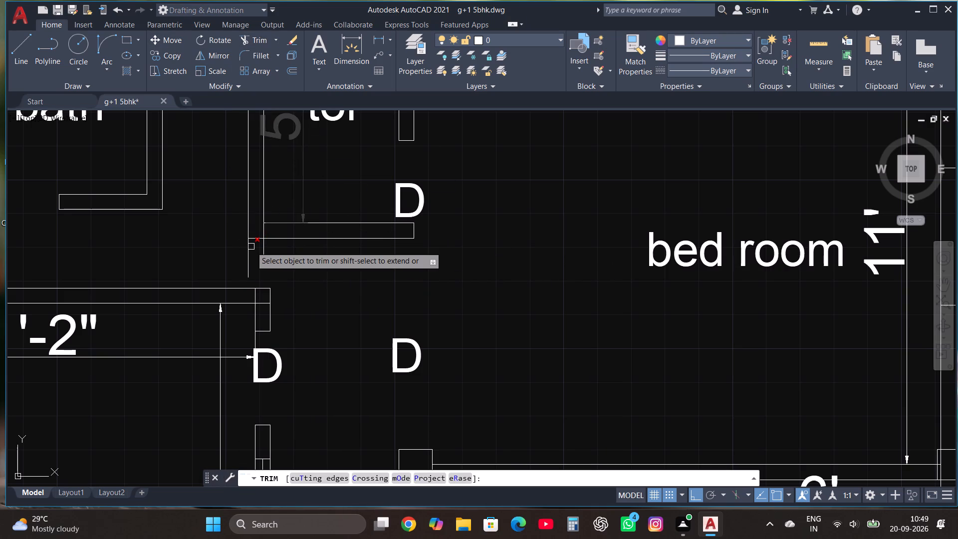
click(251, 247)
click(264, 252)
scroll(290, 297, down, 2)
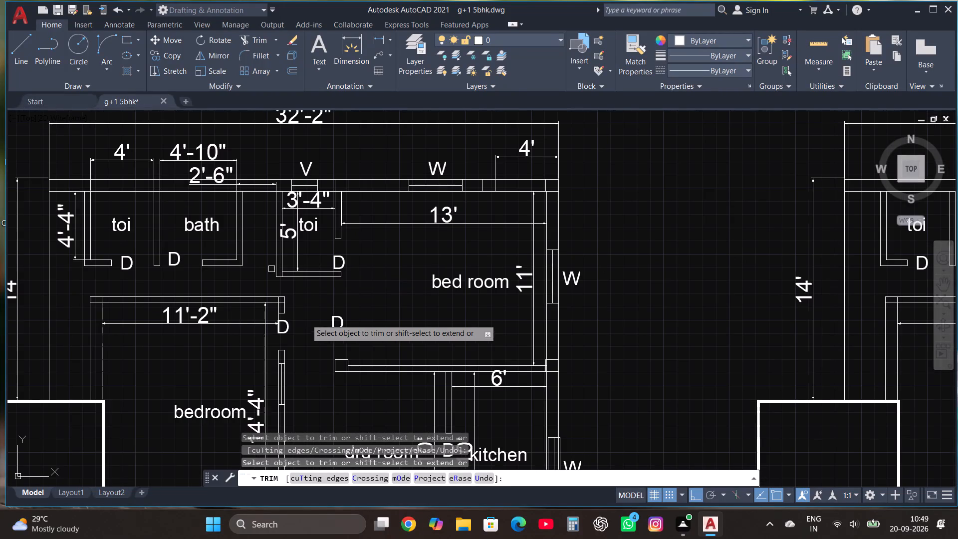
key(Escape)
In the second plan copy, move the small toilet's south wall and its stub north, giving the toilet a 5'-1" depth.
scroll(311, 325, down, 1)
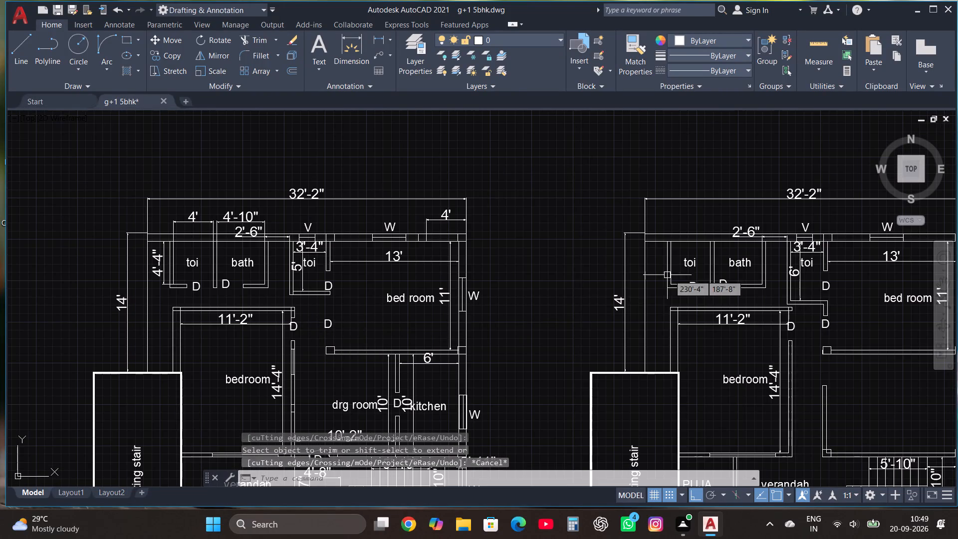
scroll(657, 297, down, 1)
scroll(744, 288, up, 2)
scroll(789, 319, up, 3)
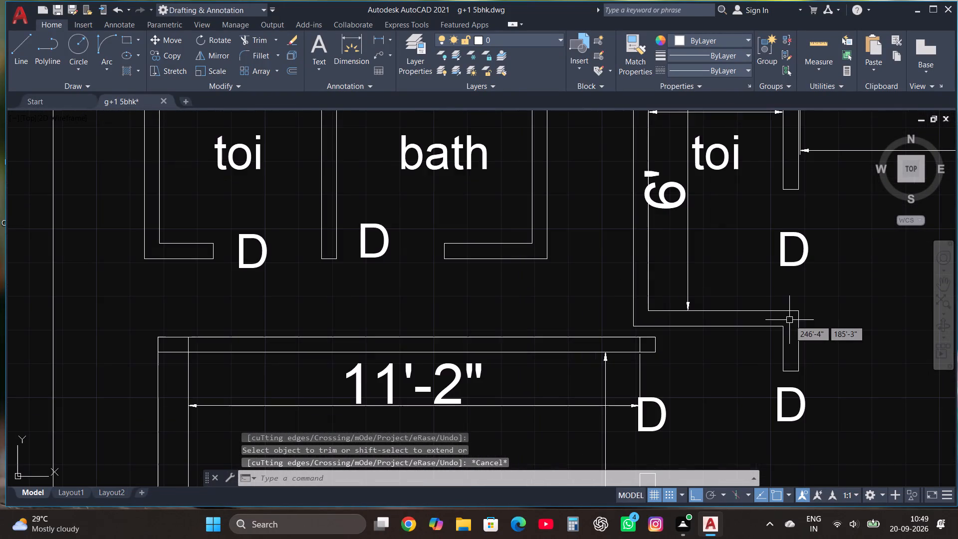
click(621, 333)
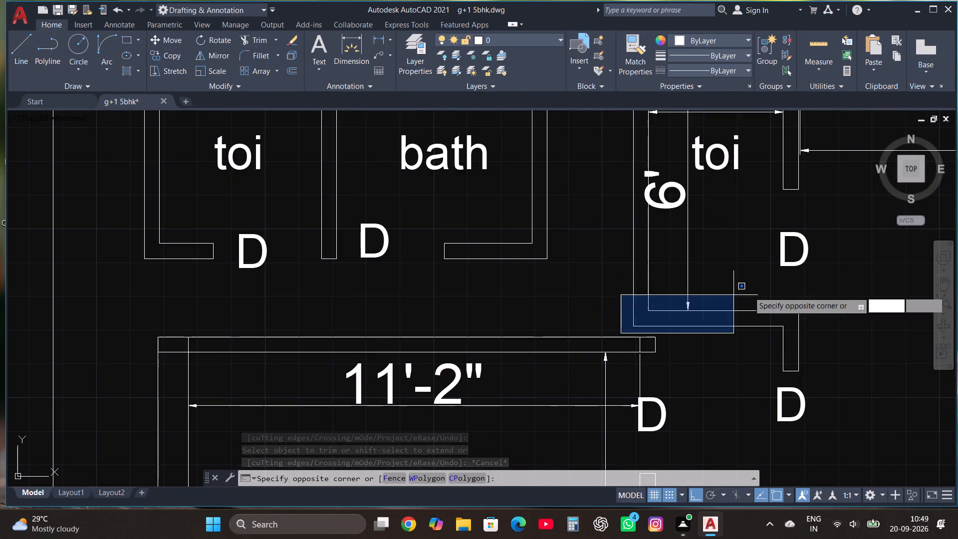
click(856, 278)
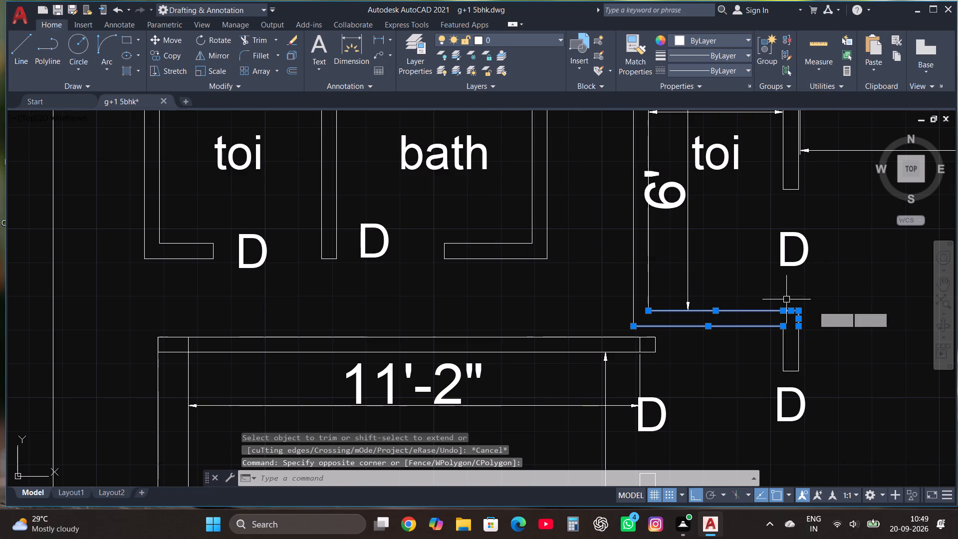
scroll(879, 332, up, 2)
click(585, 436)
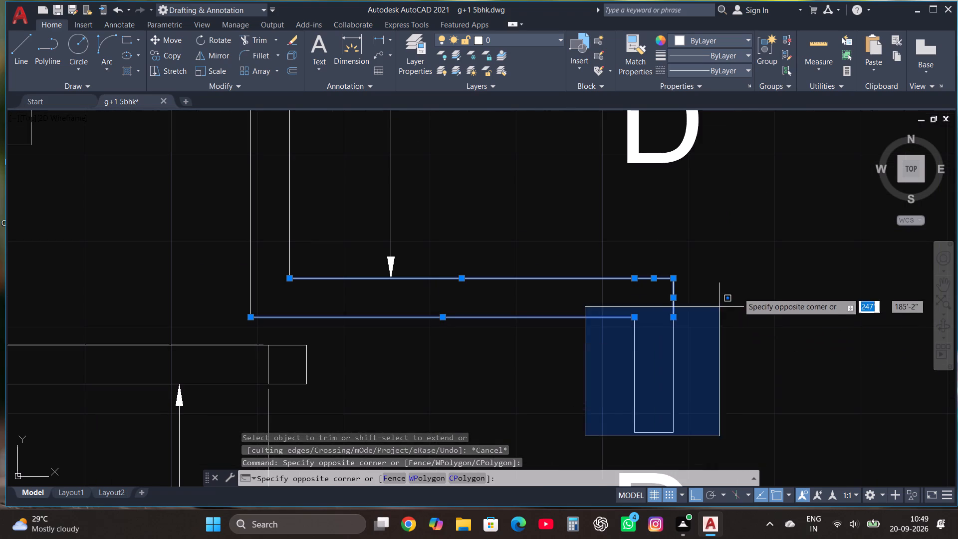
click(743, 272)
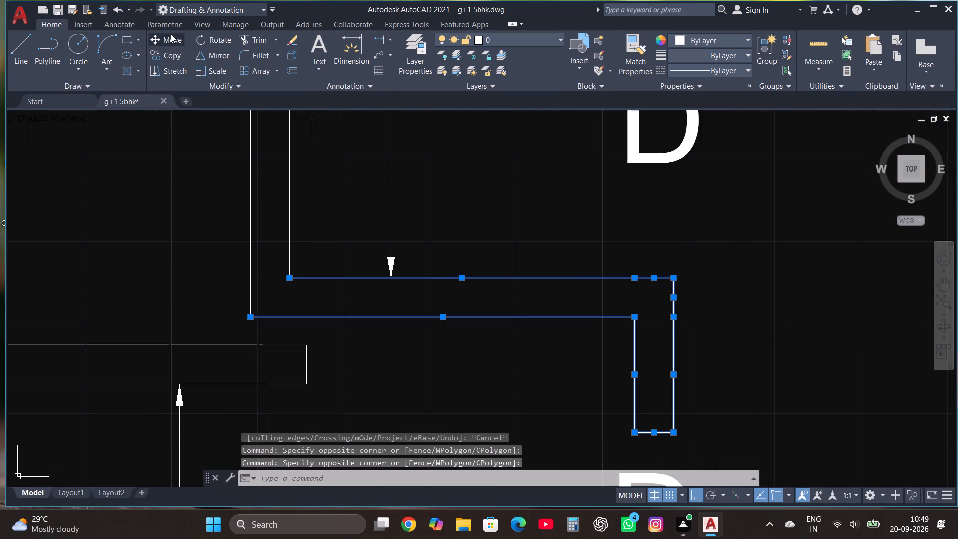
click(170, 40)
scroll(260, 255, down, 2)
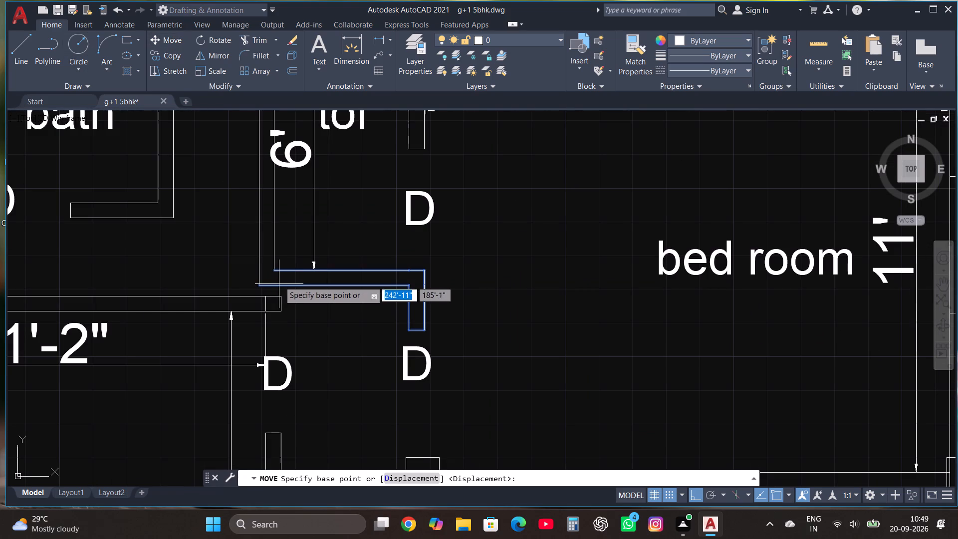
click(274, 270)
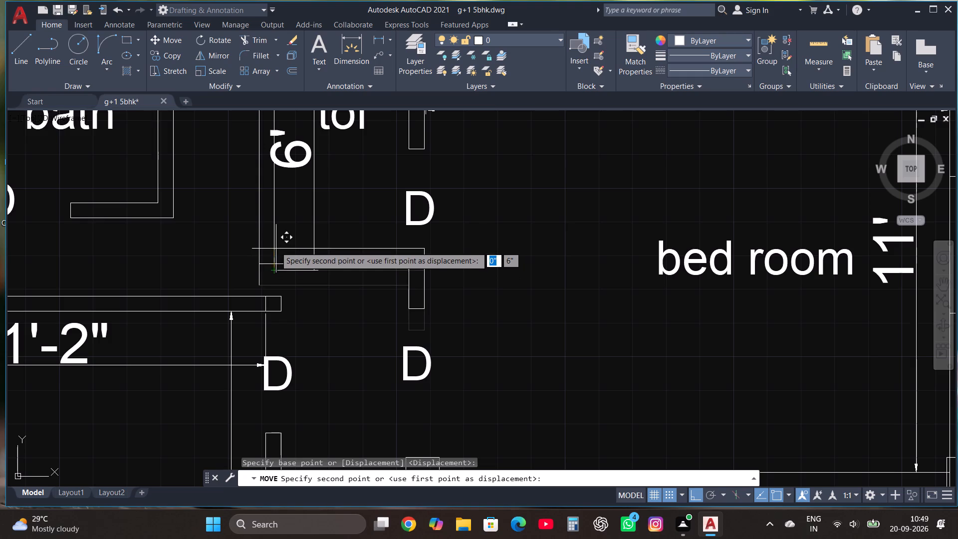
click(275, 235)
Trim the two leftover west wall lines south of the second plan's moved toilet wall.
scroll(286, 285, down, 2)
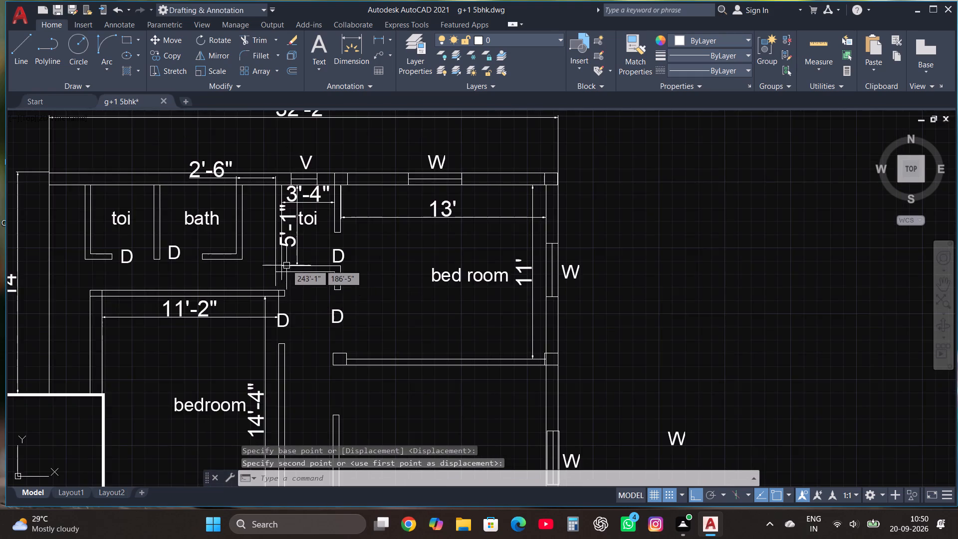
scroll(285, 260, up, 2)
click(245, 42)
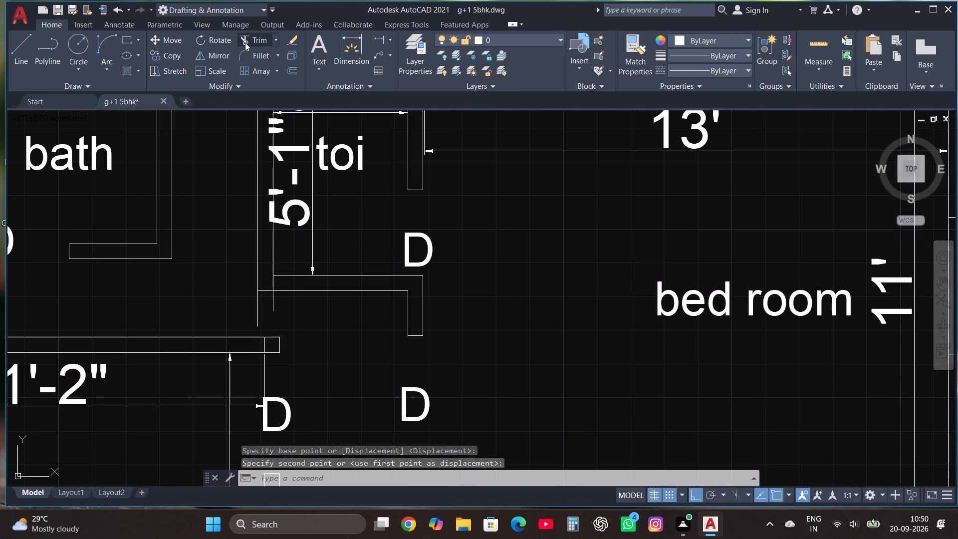
click(243, 302)
click(285, 300)
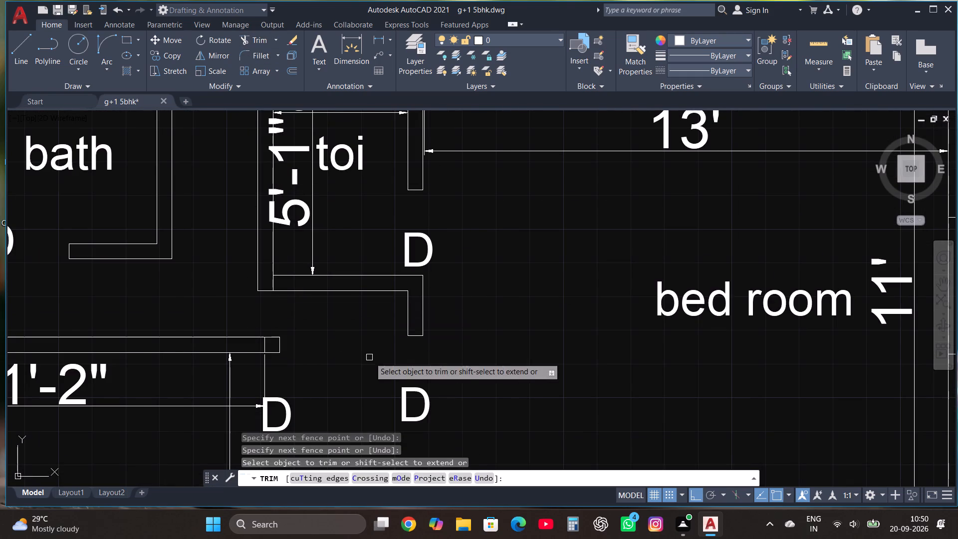
scroll(370, 358, down, 1)
key(Escape)
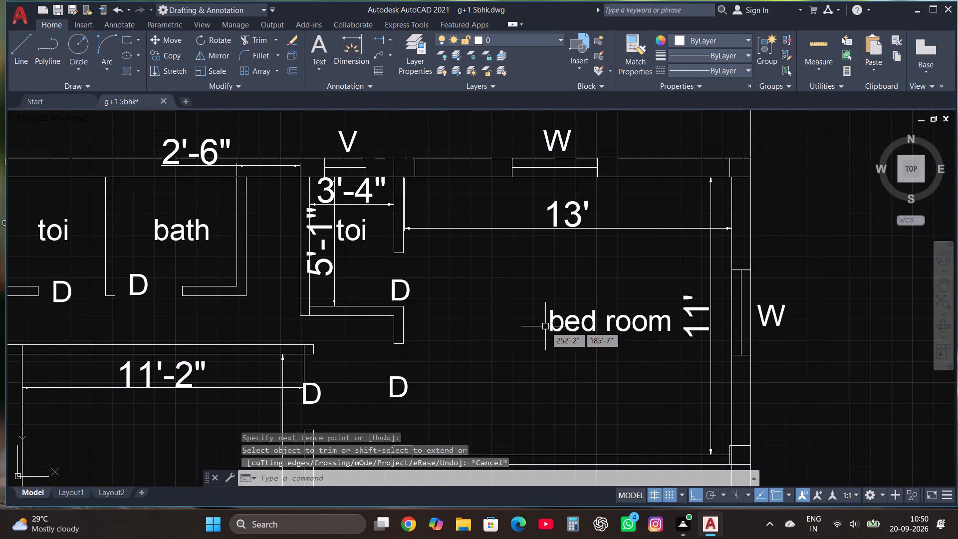
In the second plan copy, move the small toilet's south wall and its stub 2" north, giving a 4'-11" depth.
scroll(545, 326, down, 1)
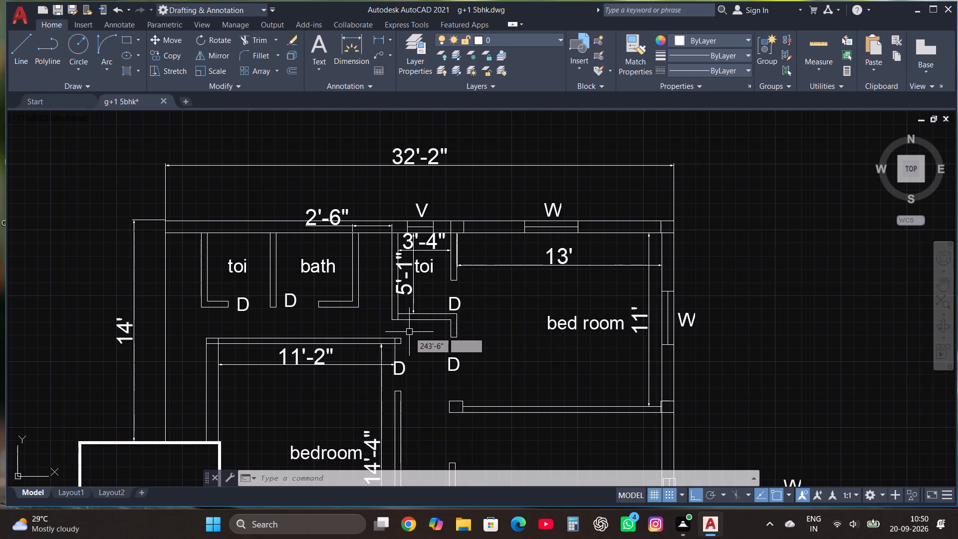
scroll(400, 302, up, 2)
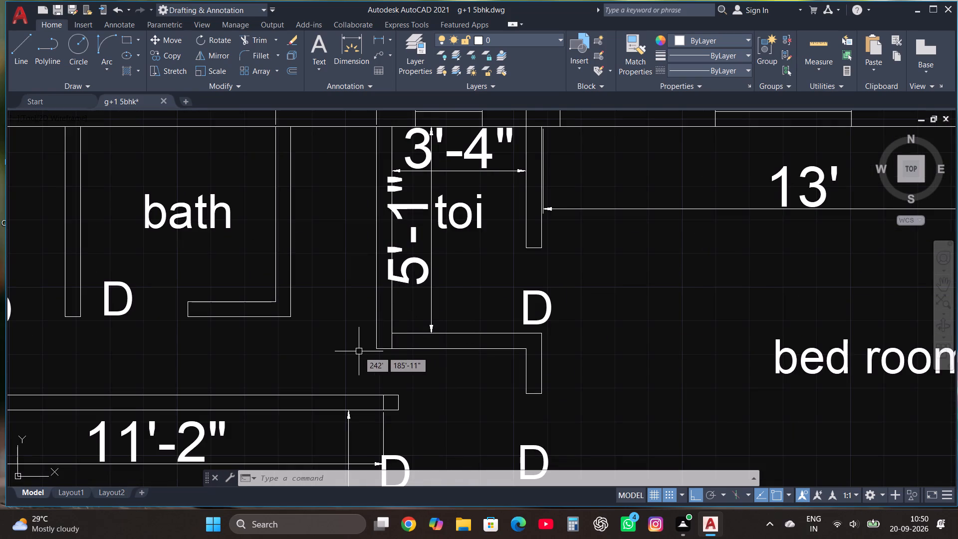
click(359, 351)
click(559, 327)
click(502, 405)
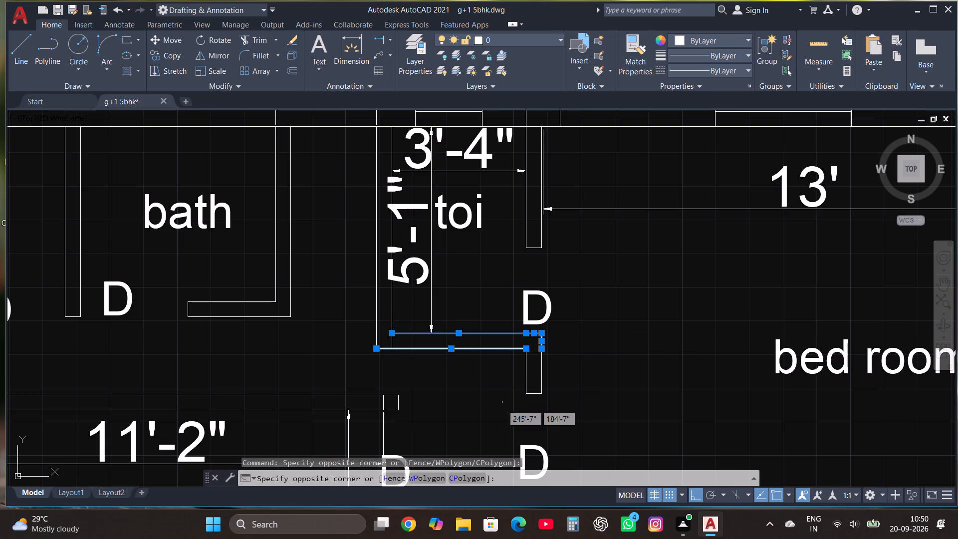
click(572, 342)
click(173, 42)
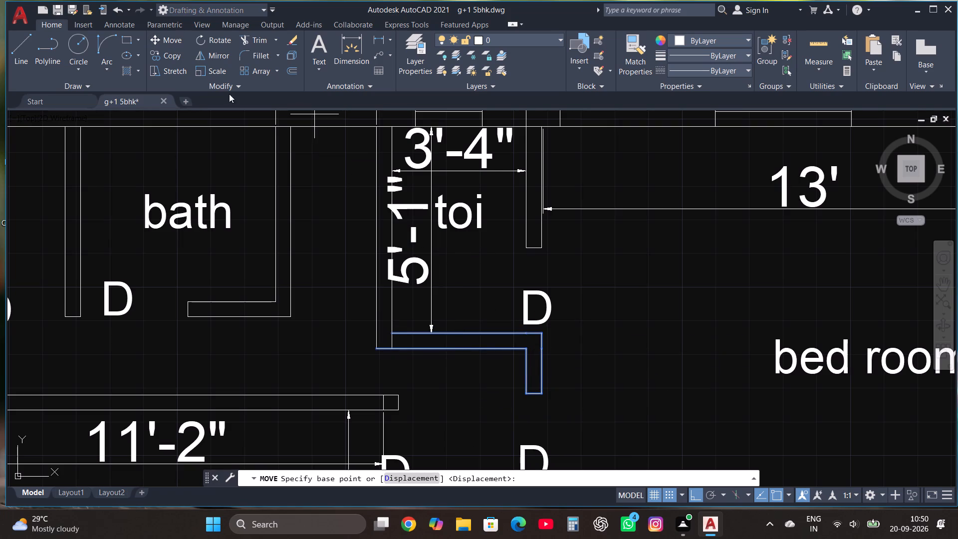
click(392, 335)
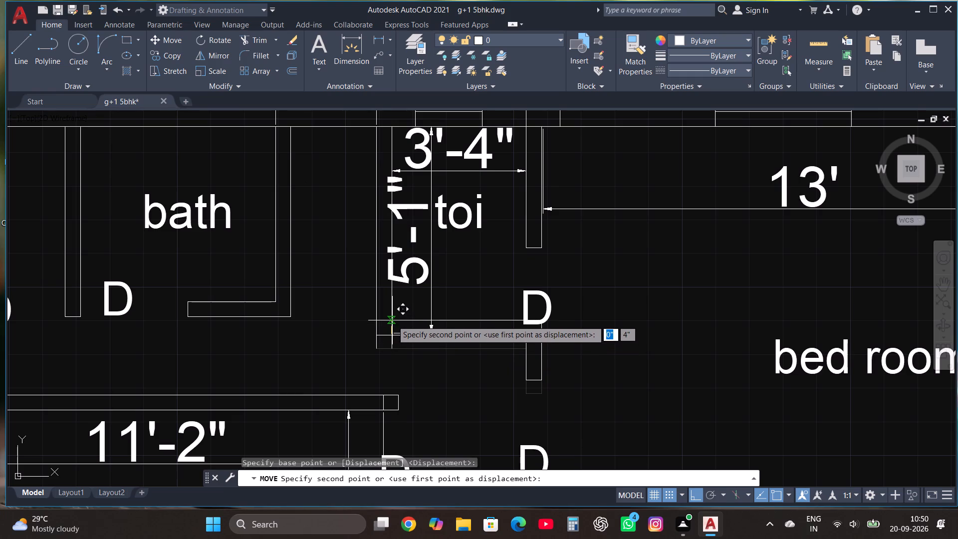
text(2")
key(Return)
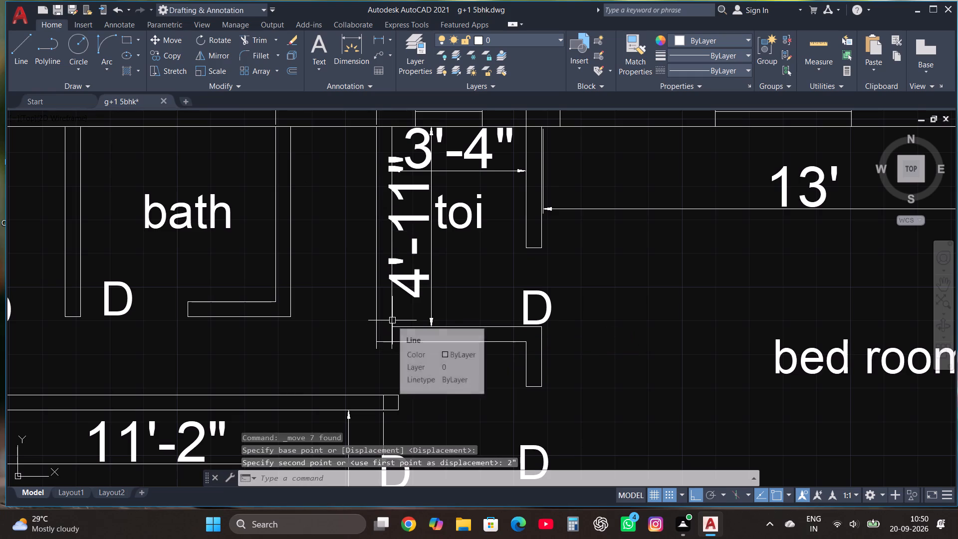
key(Escape)
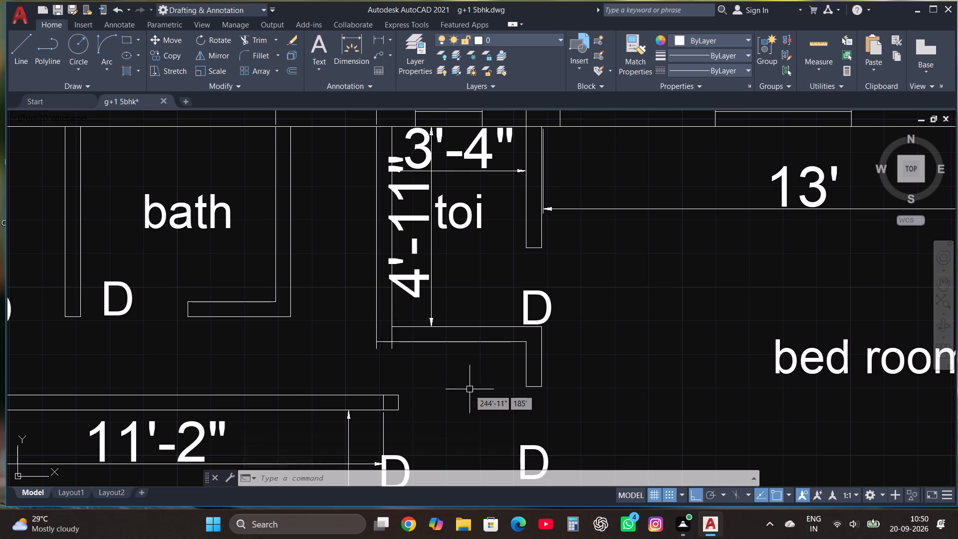
Move the same toilet's south wall and stub another 3" north, giving the toilet a 4'-8" depth.
click(353, 362)
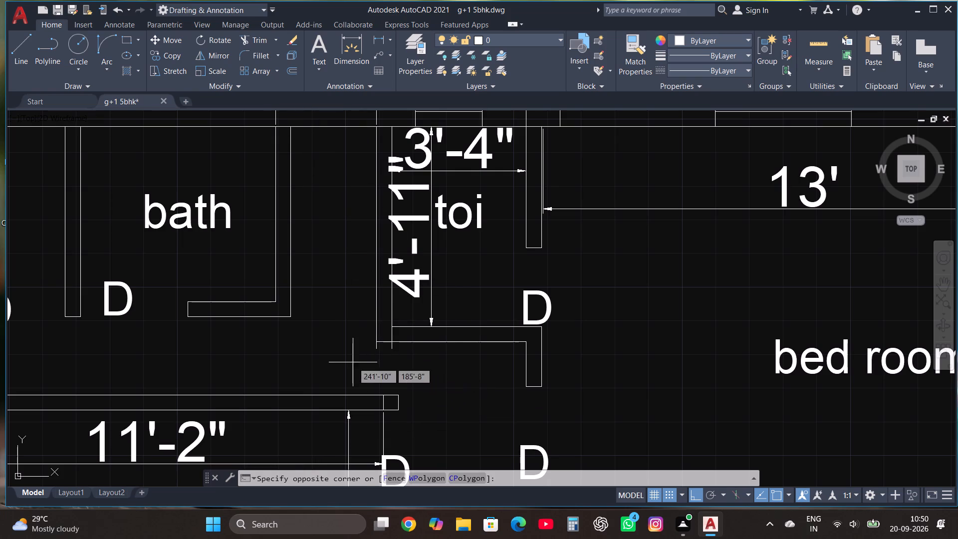
click(582, 324)
drag(493, 415, 493, 408)
click(584, 329)
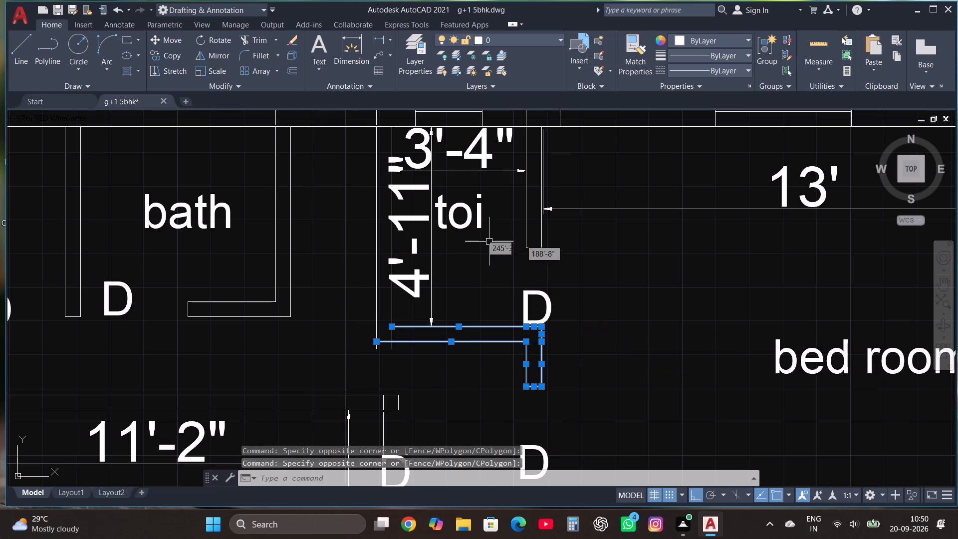
click(162, 41)
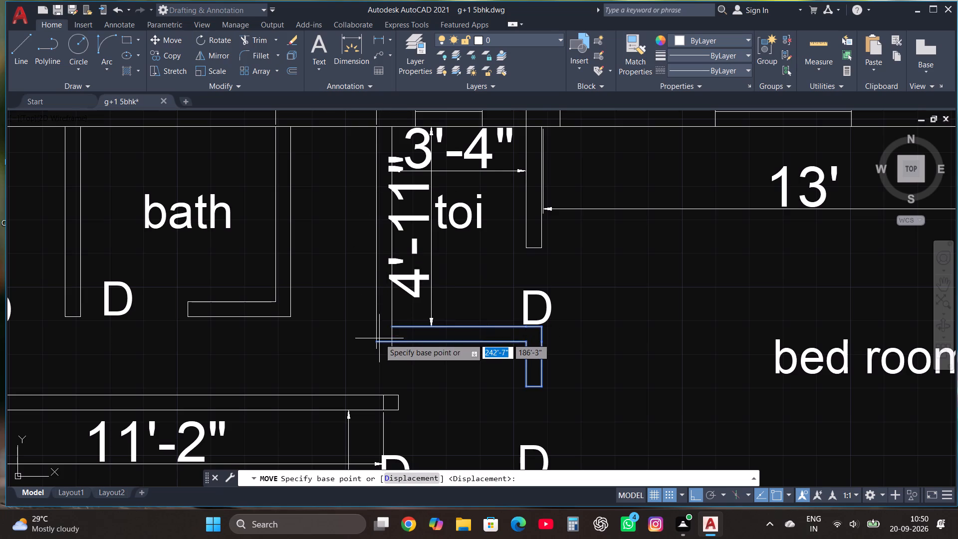
click(393, 326)
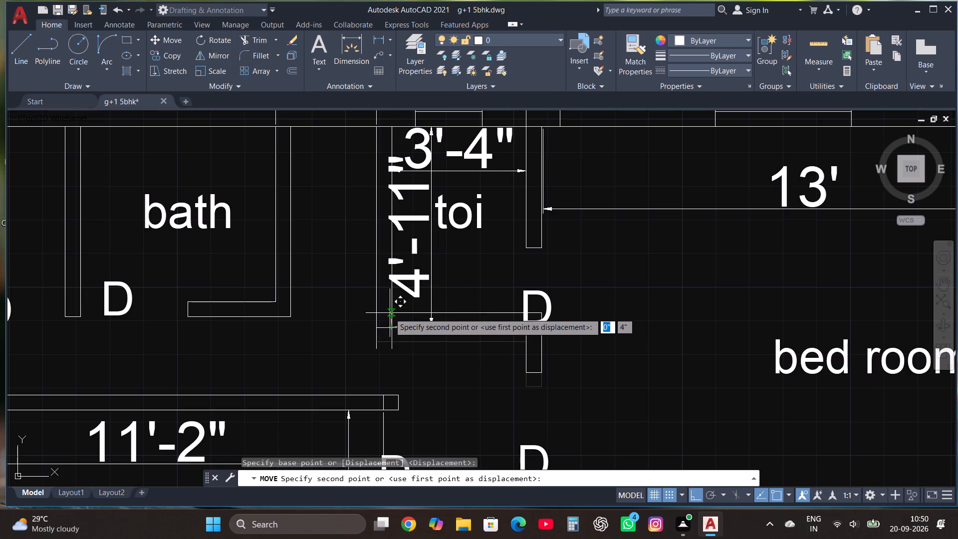
text(3")
key(Return)
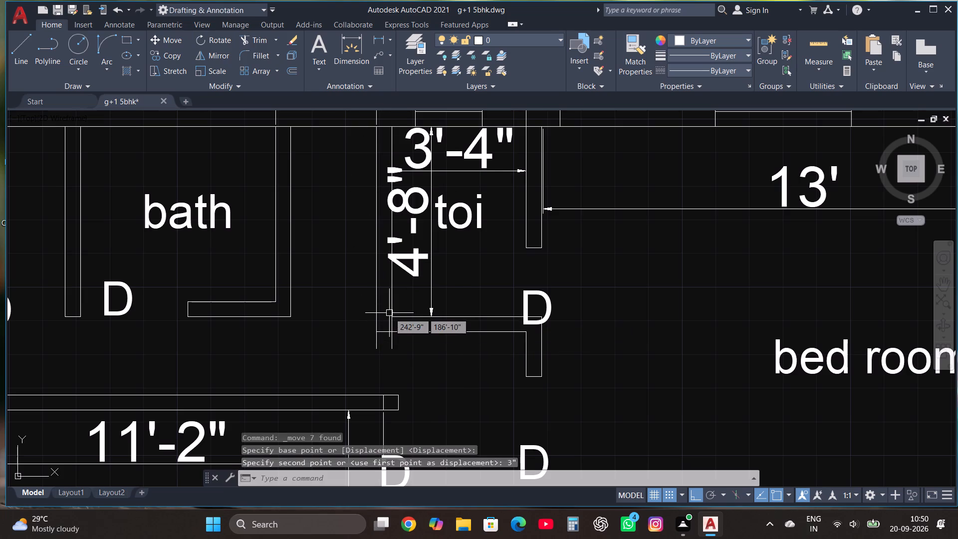
key(Escape)
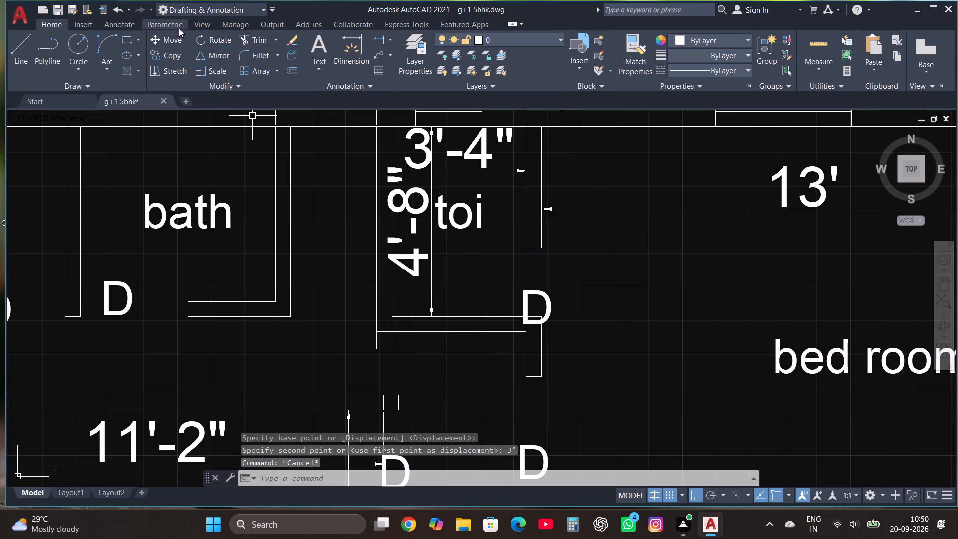
Trim the two leftover west wall lines south of the second plan's moved toilet wall.
click(256, 44)
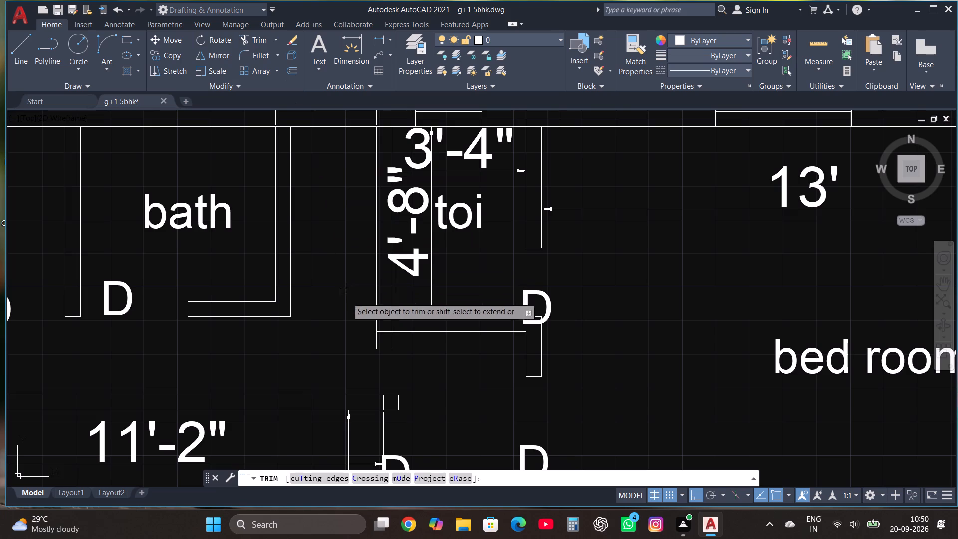
click(369, 338)
click(404, 347)
key(Escape)
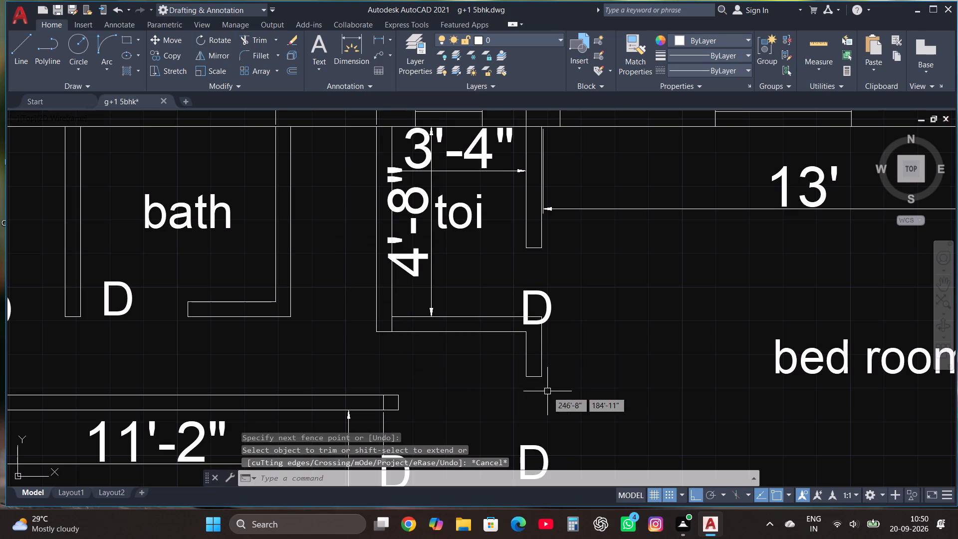
With Ortho off for the final placement, move the small toilet's D label north into its doorway opening.
click(531, 295)
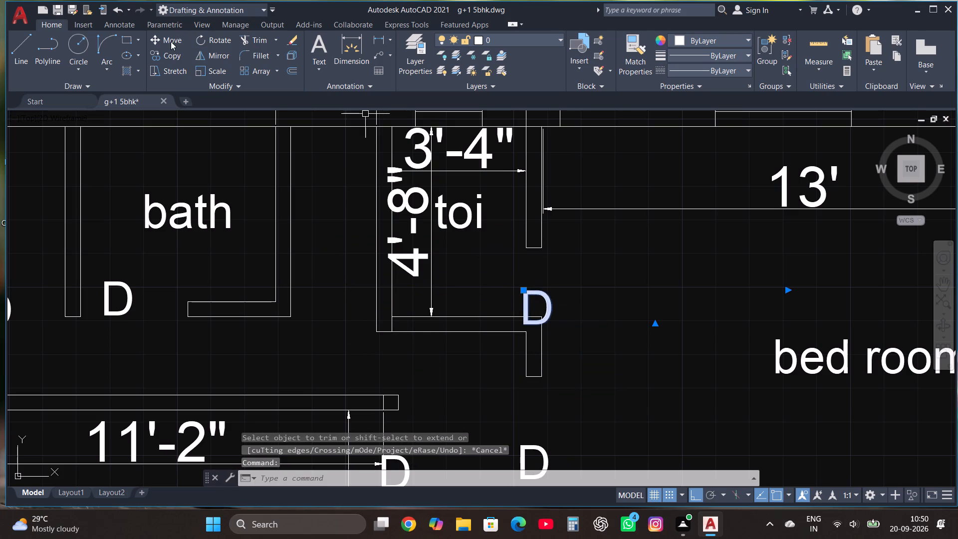
click(171, 41)
click(544, 307)
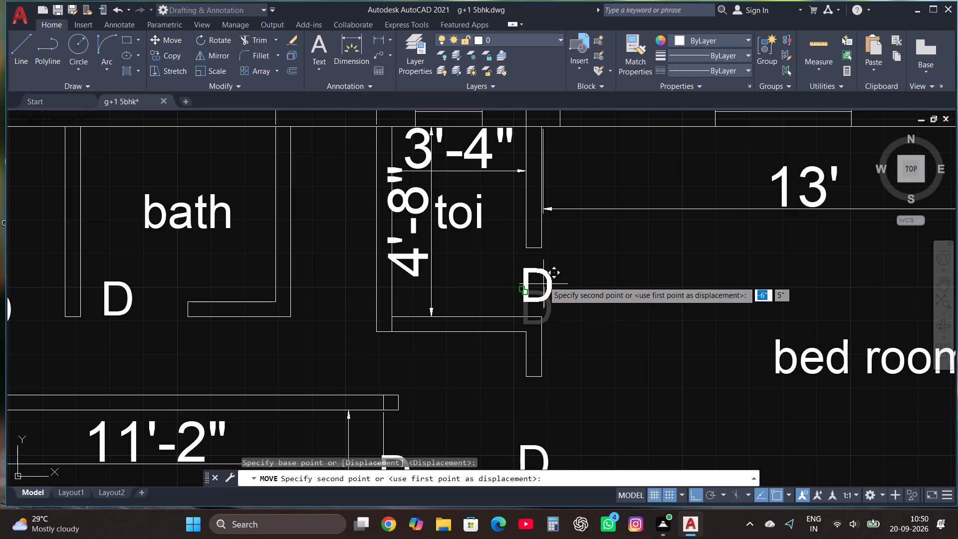
click(543, 281)
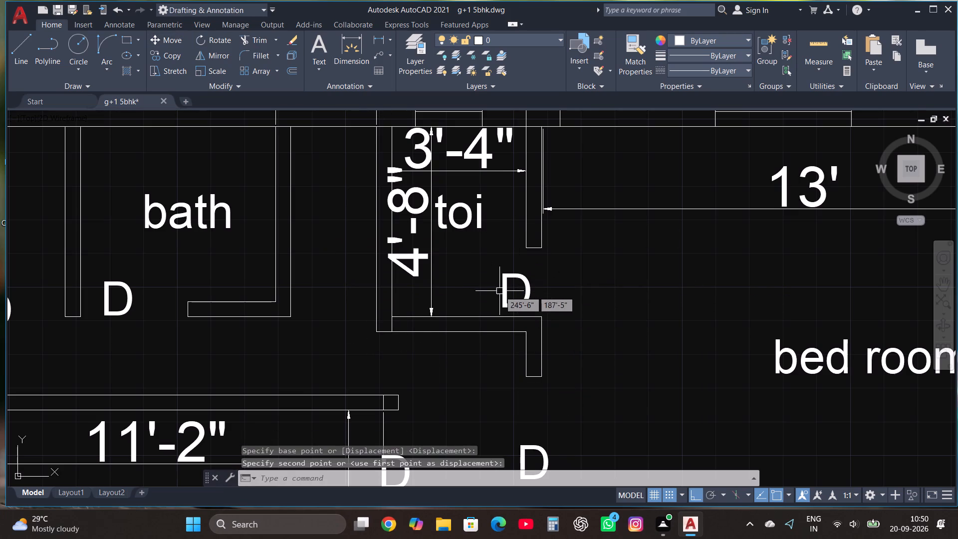
click(504, 293)
key(F8)
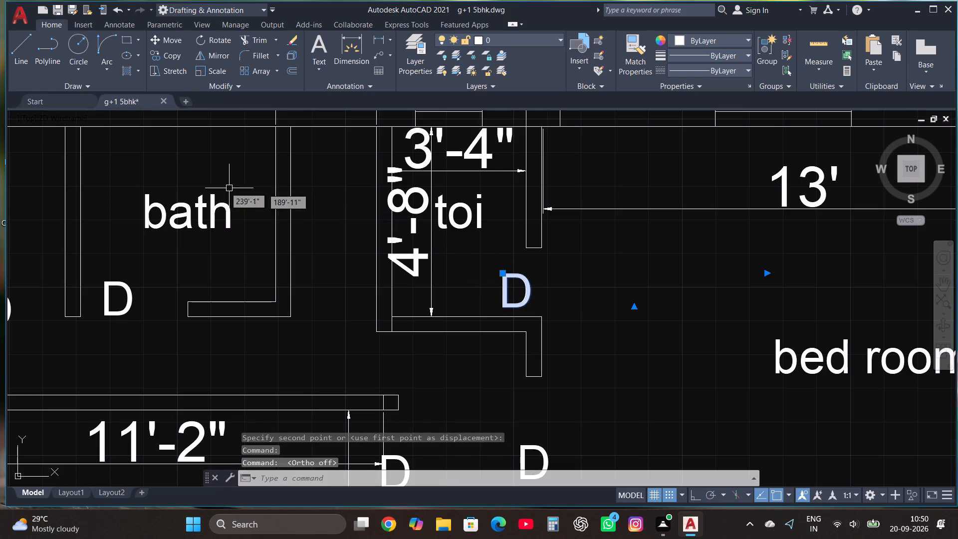
click(170, 45)
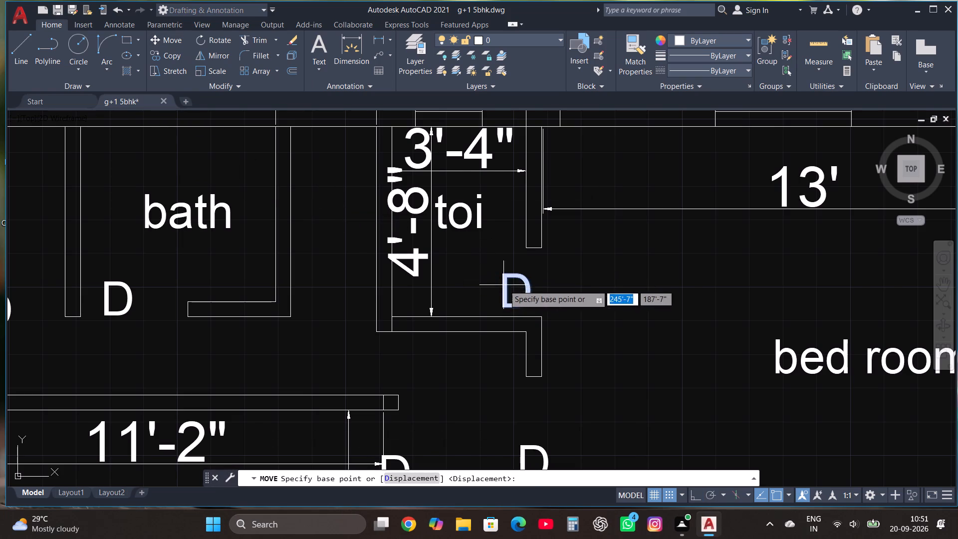
click(504, 285)
click(525, 276)
key(Escape)
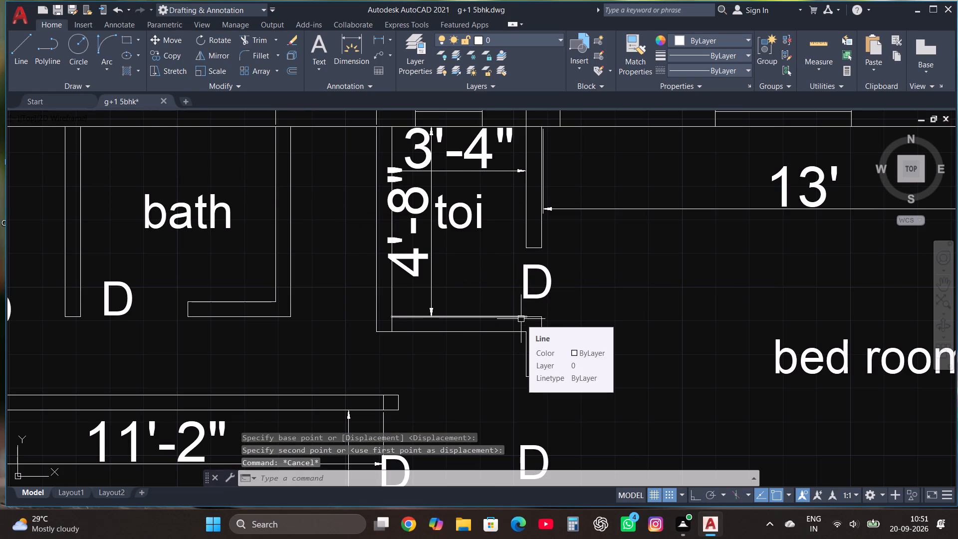
Copy the second plan's bedroom label into the unlabelled east room south of the 13' x 11' bed room.
scroll(521, 319, down, 3)
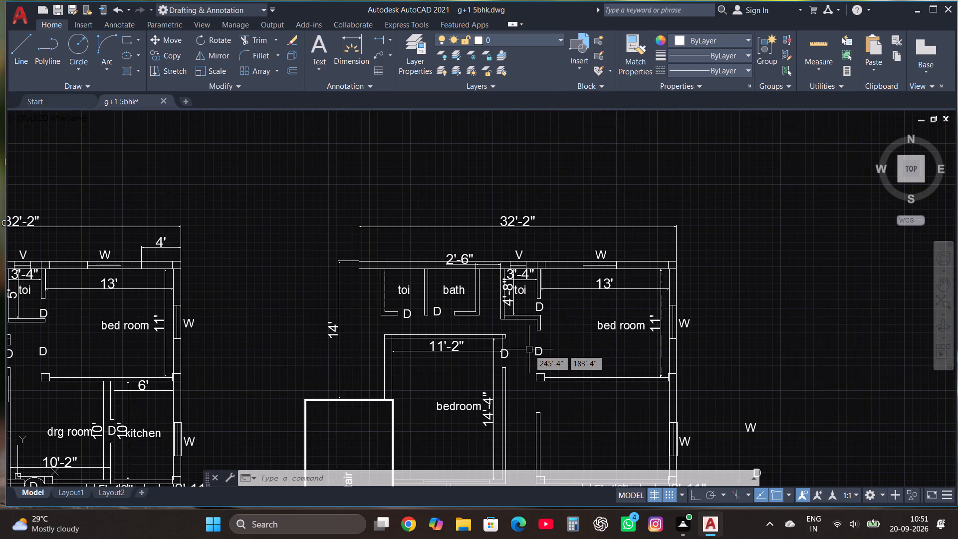
scroll(525, 342, down, 2)
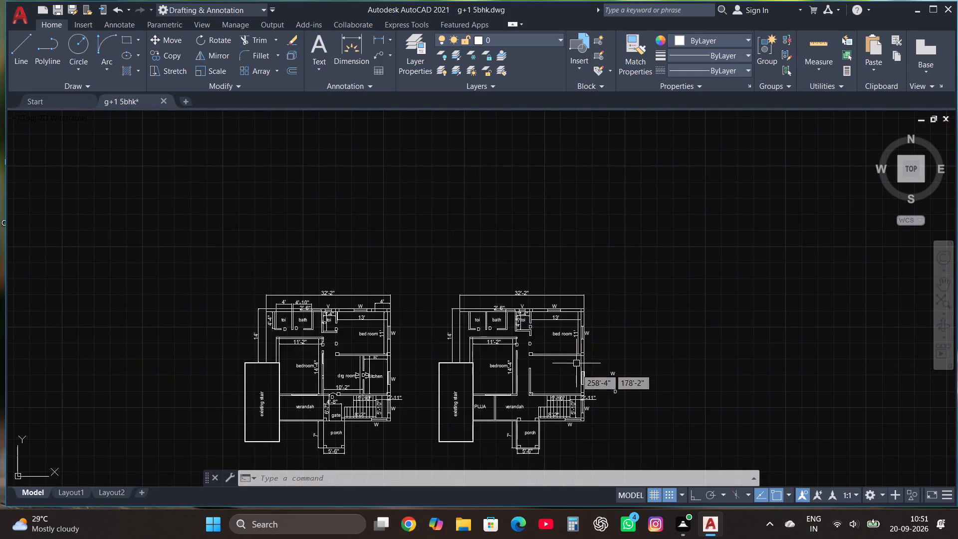
scroll(575, 377, up, 1)
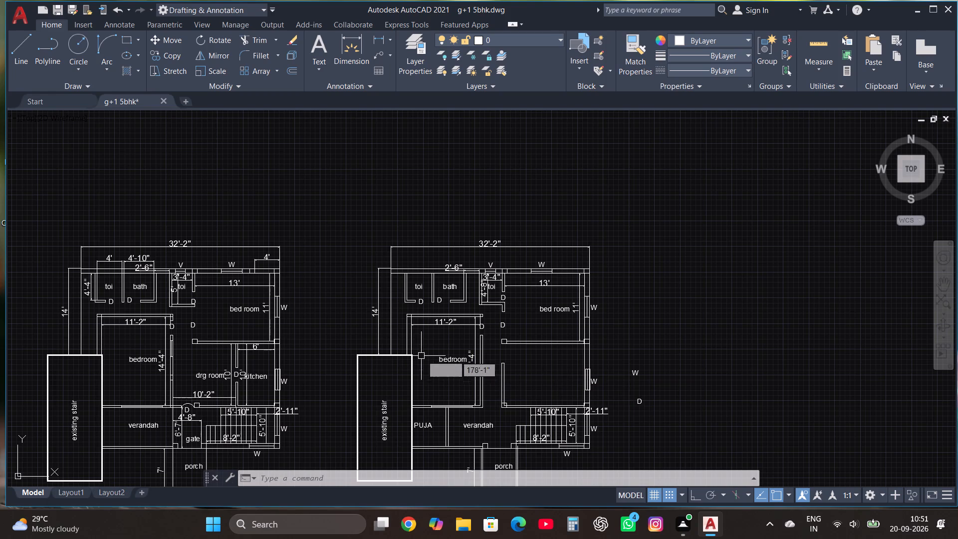
click(443, 363)
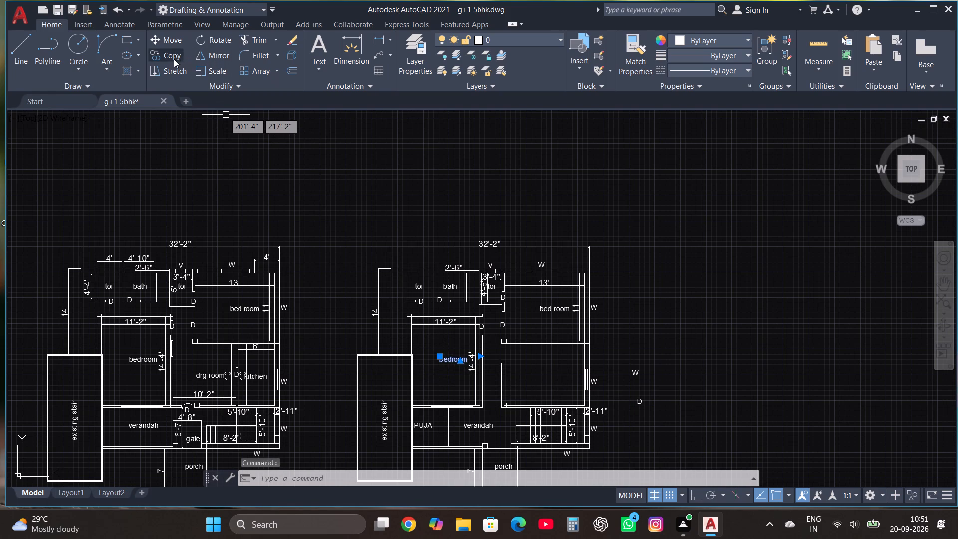
click(174, 59)
click(454, 362)
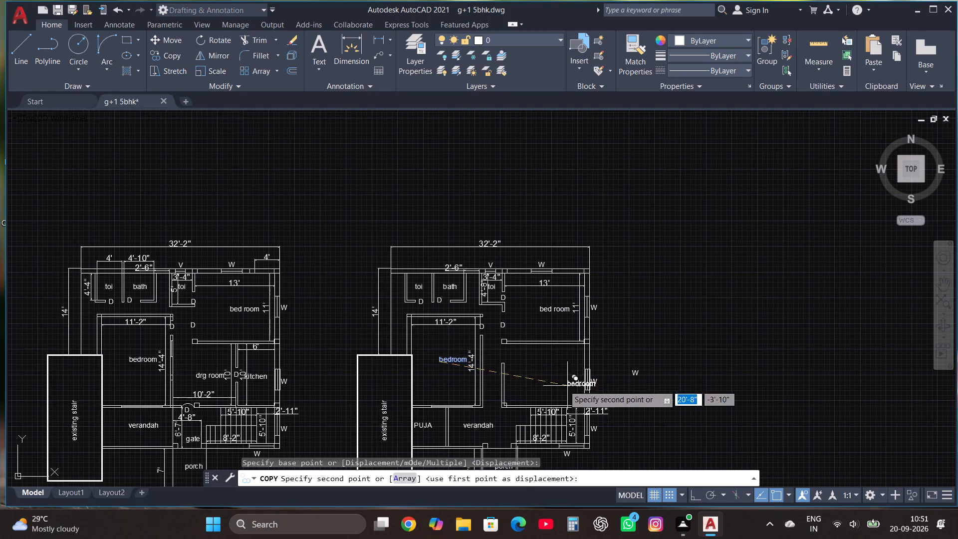
click(534, 374)
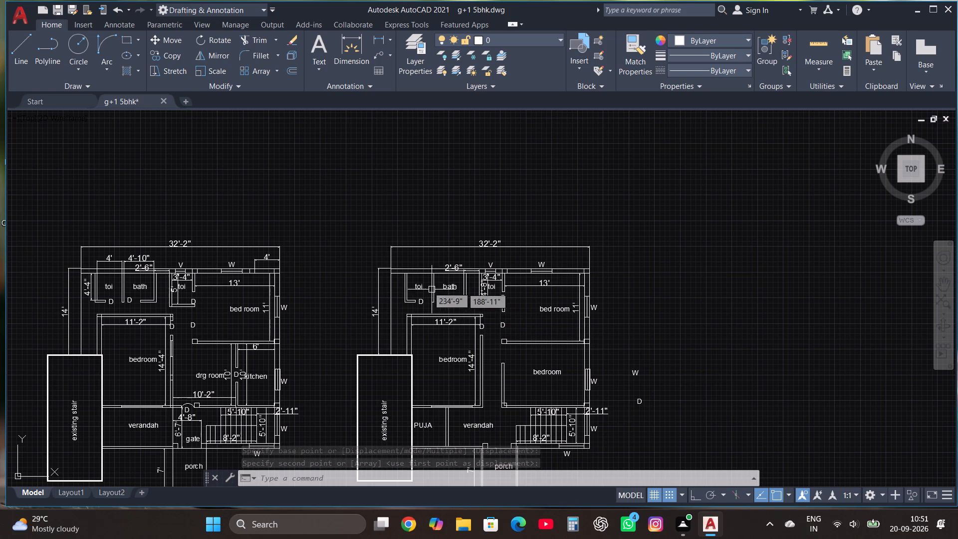
Erase the partition lines between the second plan's northwest toilet and bath, together with the toi label.
scroll(417, 280, up, 1)
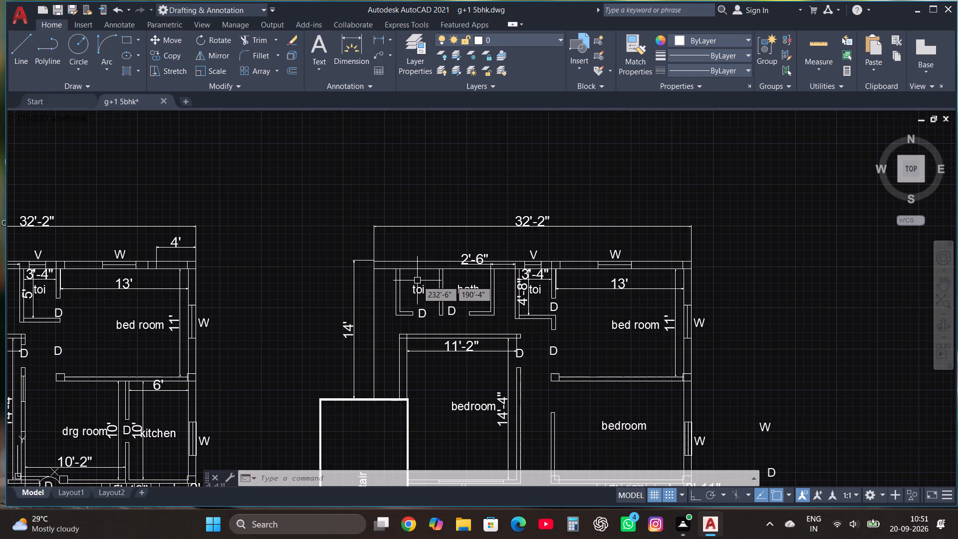
scroll(430, 283, up, 1)
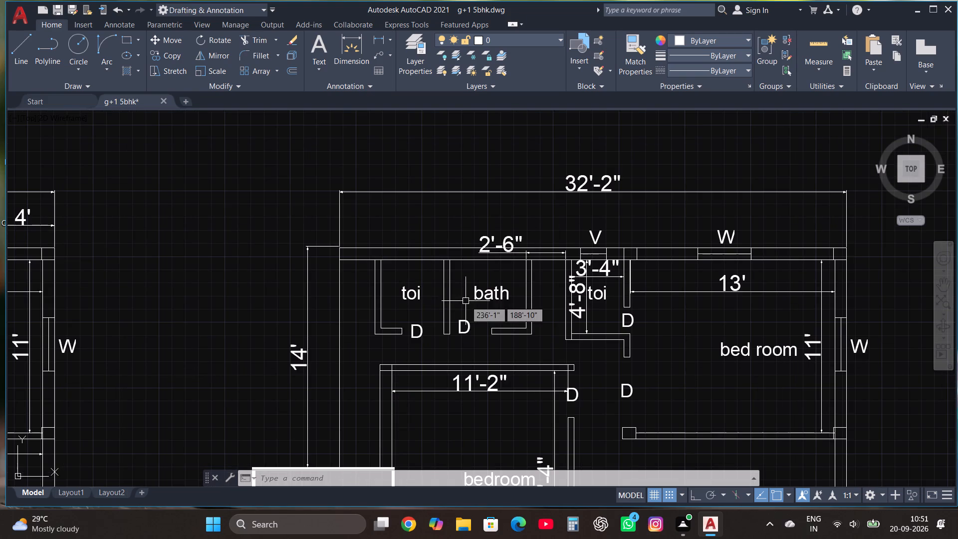
click(466, 301)
click(418, 288)
key(Delete)
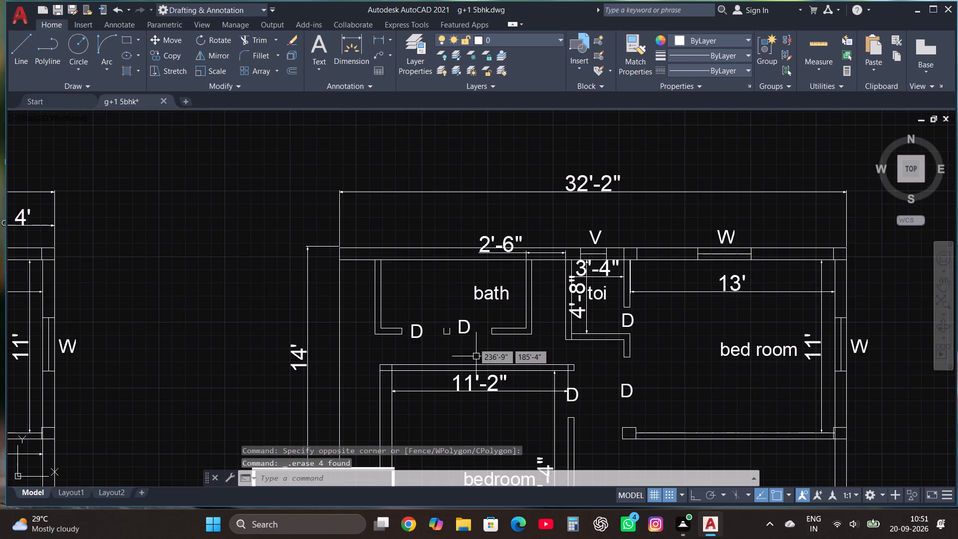
Erase the leftover partition end lines and the two D labels along the second plan bath's south side.
drag(467, 336, 461, 328)
key(Delete)
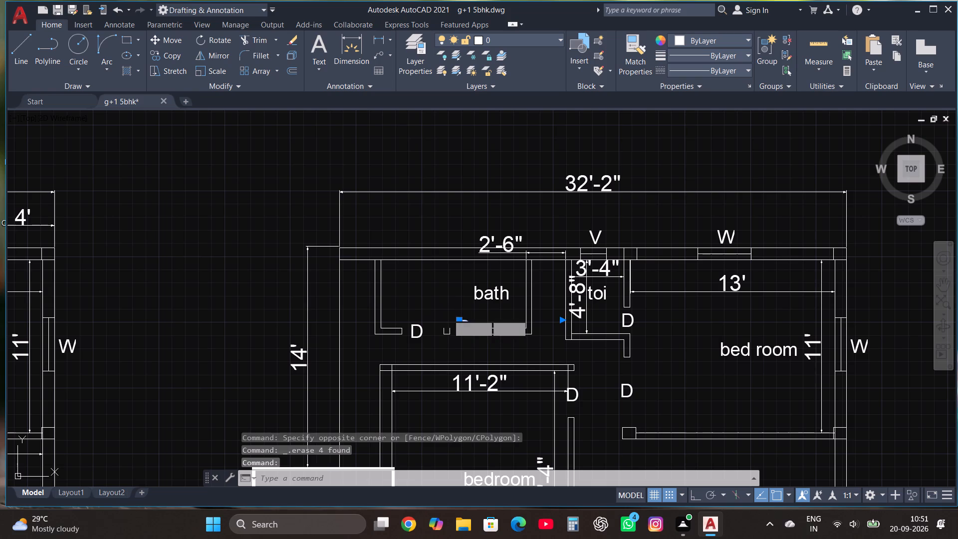
drag(454, 334, 448, 326)
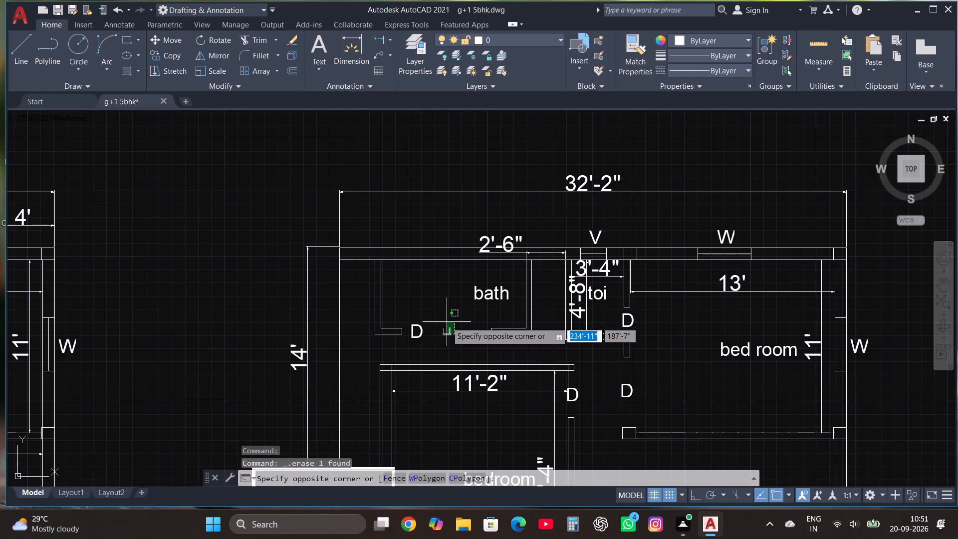
click(447, 322)
key(Delete)
drag(452, 339, 447, 329)
click(445, 325)
click(445, 325)
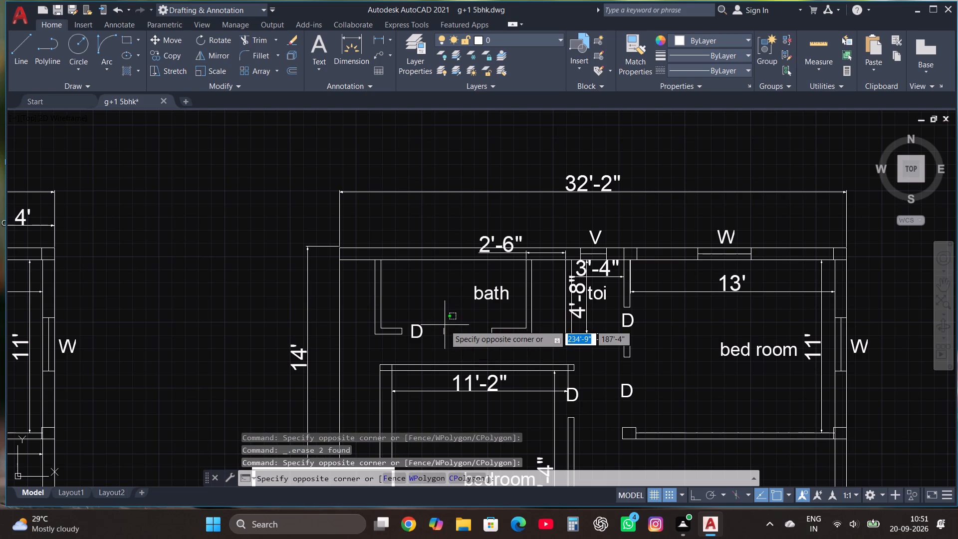
click(444, 333)
key(Delete)
click(416, 333)
key(Delete)
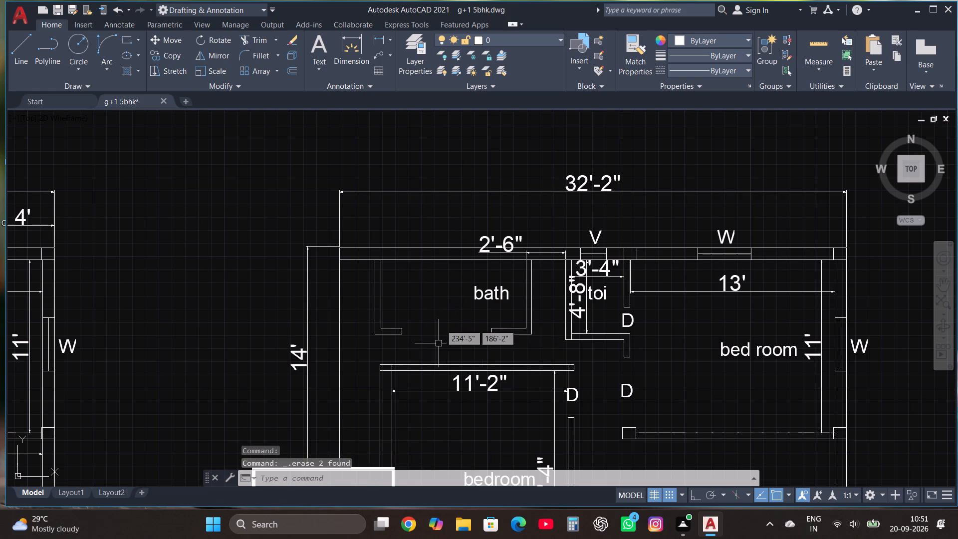
Draw a rectangle for the bath's south wall from the inner southwest corner to the outer southeast corner.
click(127, 40)
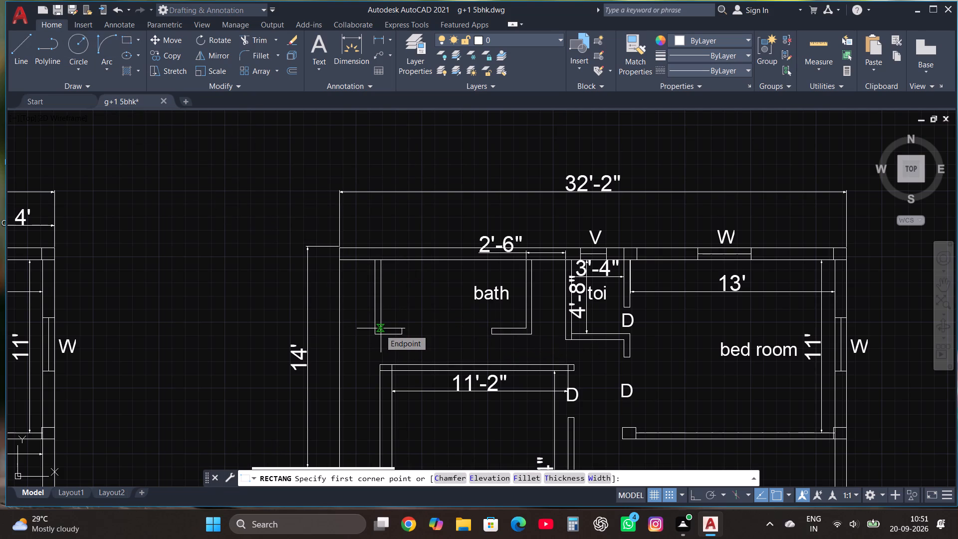
scroll(380, 329, up, 2)
click(380, 329)
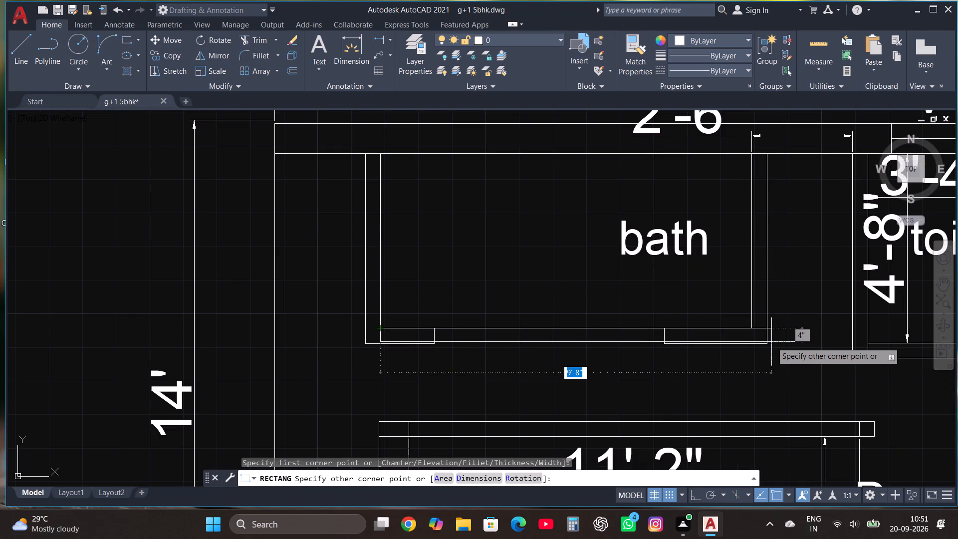
click(766, 344)
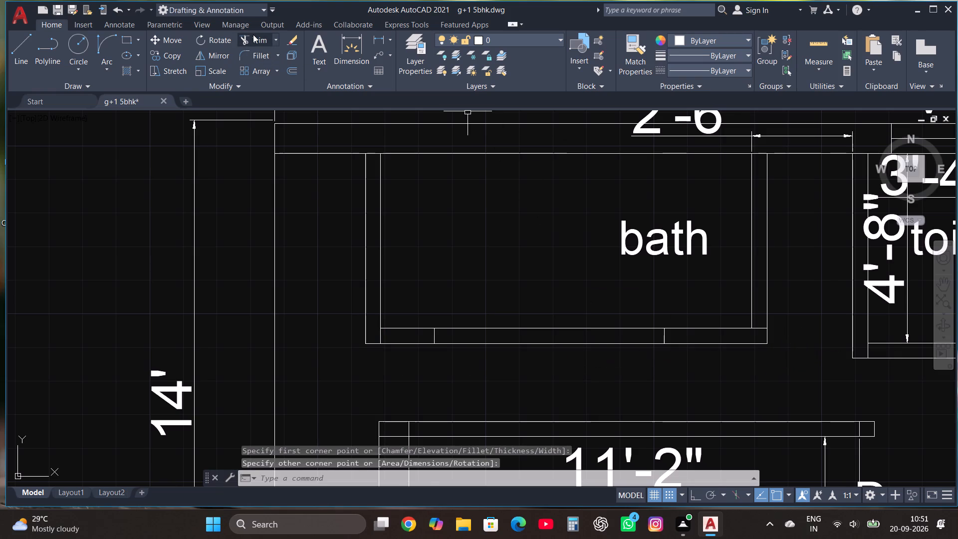
Trim the leftover wall-end and corner lines inside the bath's south wall so it runs clear between both sides.
click(253, 34)
click(434, 338)
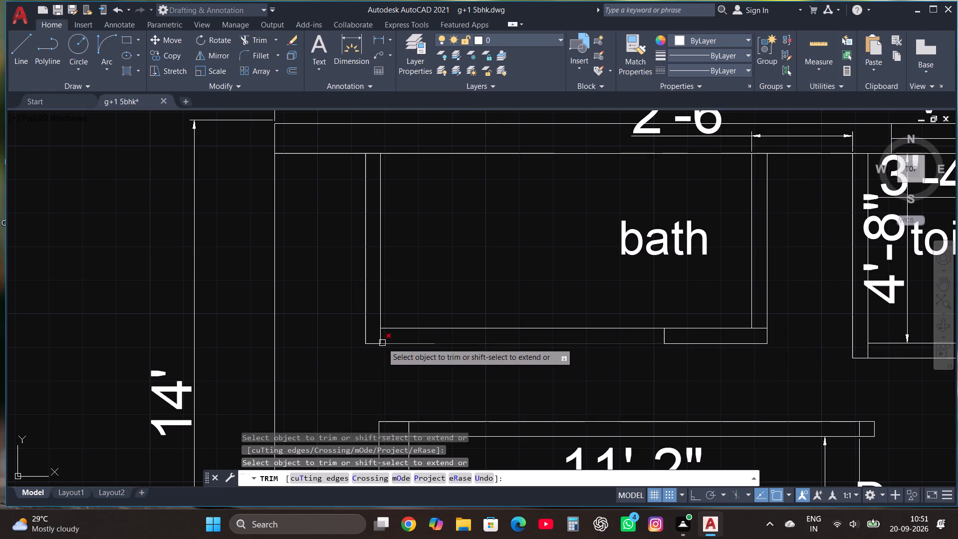
click(379, 335)
click(659, 338)
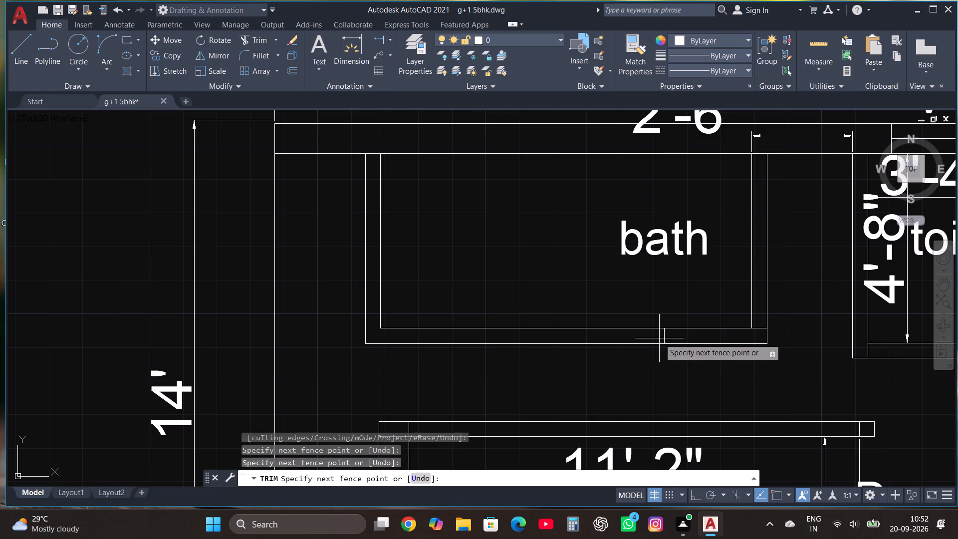
click(668, 339)
click(759, 327)
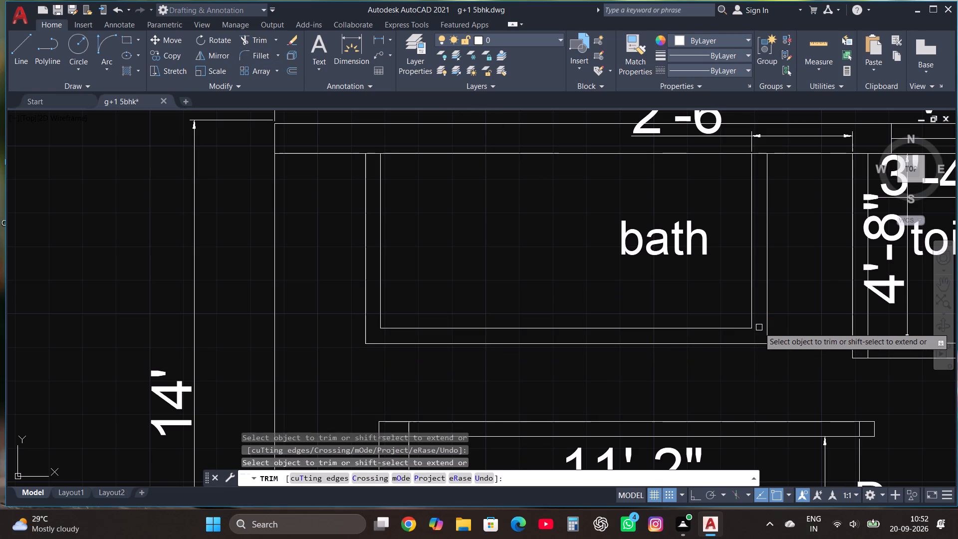
key(Escape)
With Ortho on, draw a door jamb line across the bath's south wall near its east end and trim the overhang.
click(17, 40)
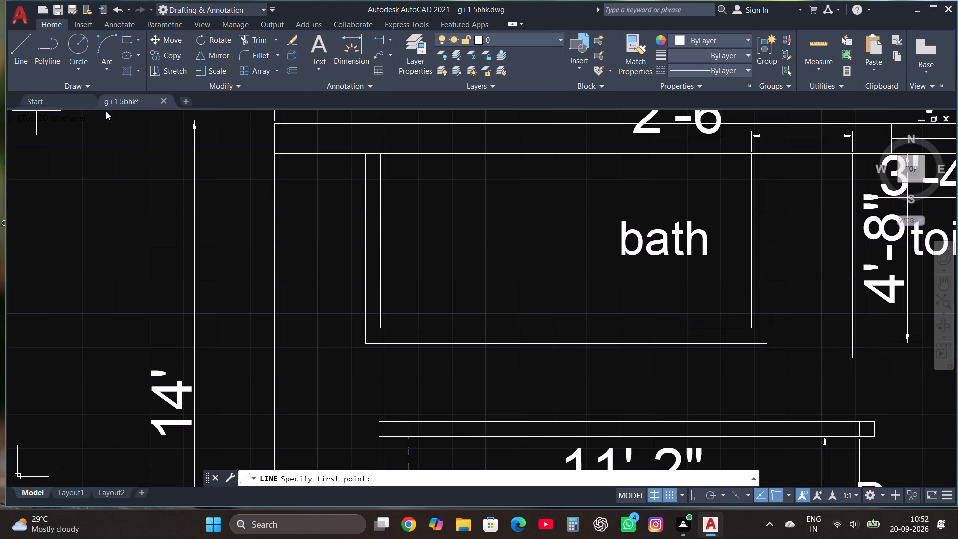
click(654, 328)
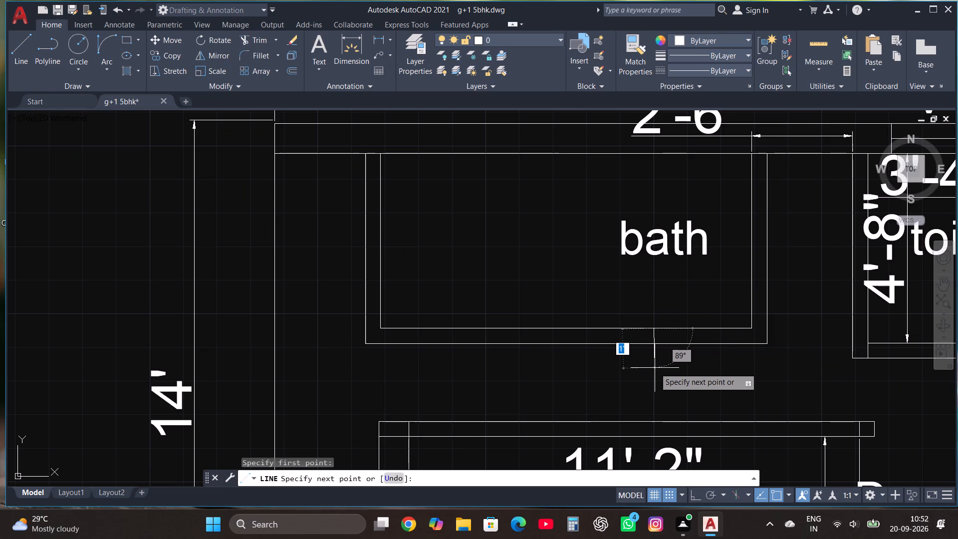
key(F8)
click(655, 368)
key(Escape)
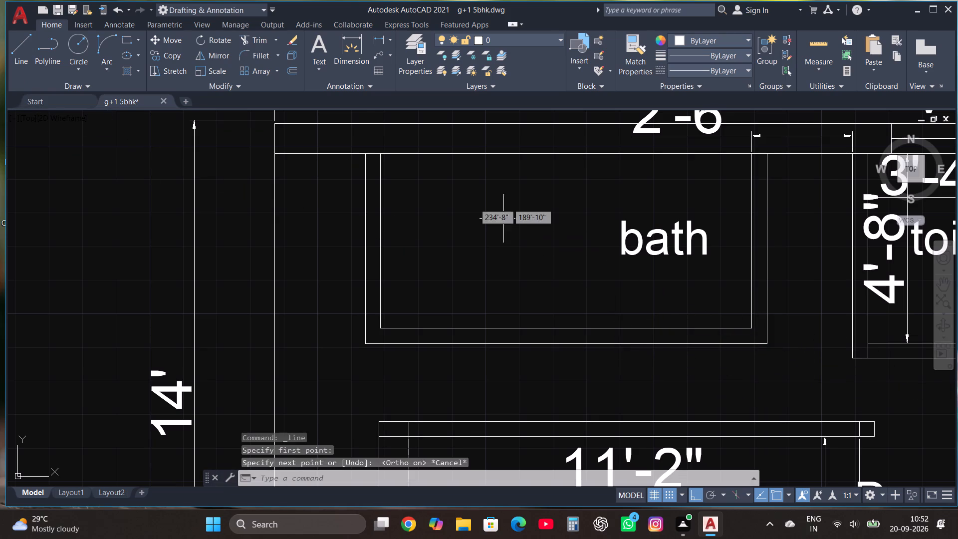
click(255, 37)
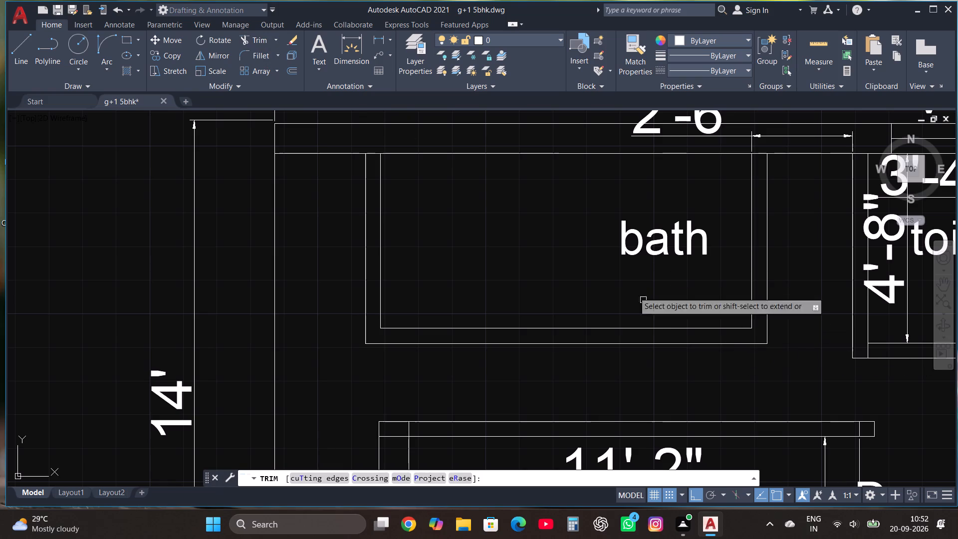
click(31, 50)
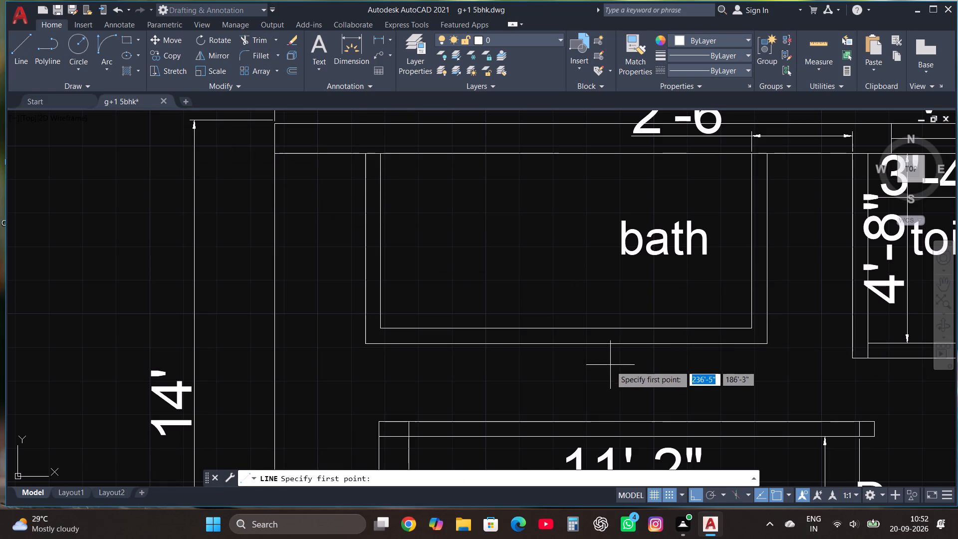
click(660, 327)
click(652, 370)
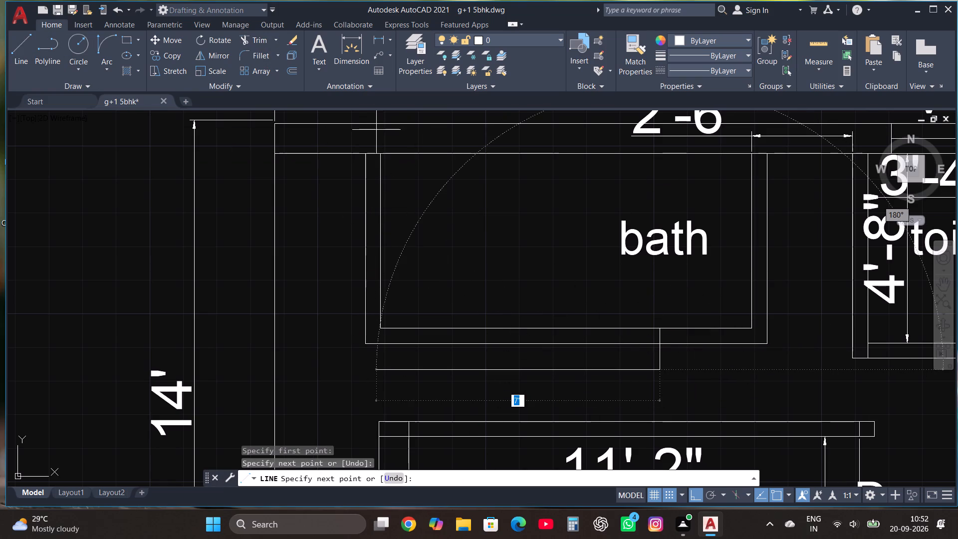
click(265, 36)
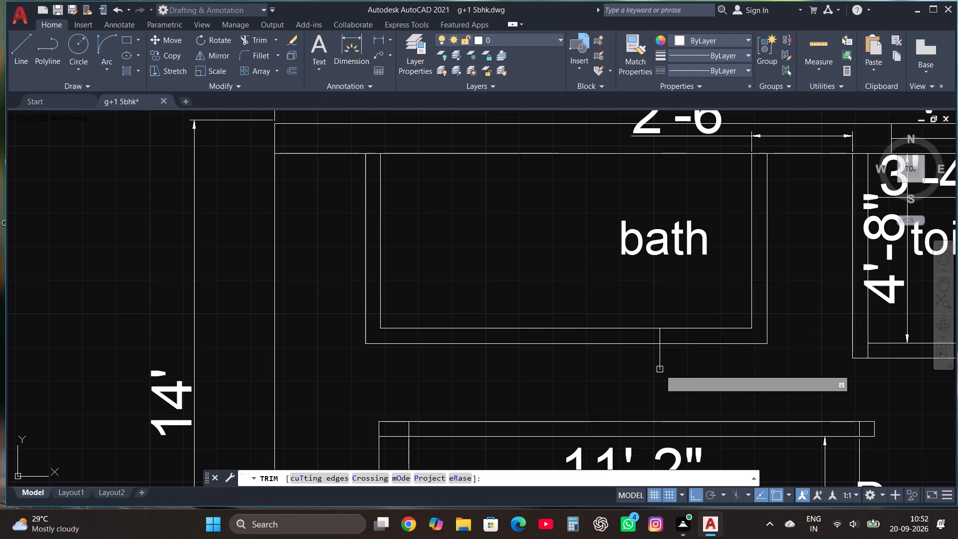
click(660, 366)
key(Escape)
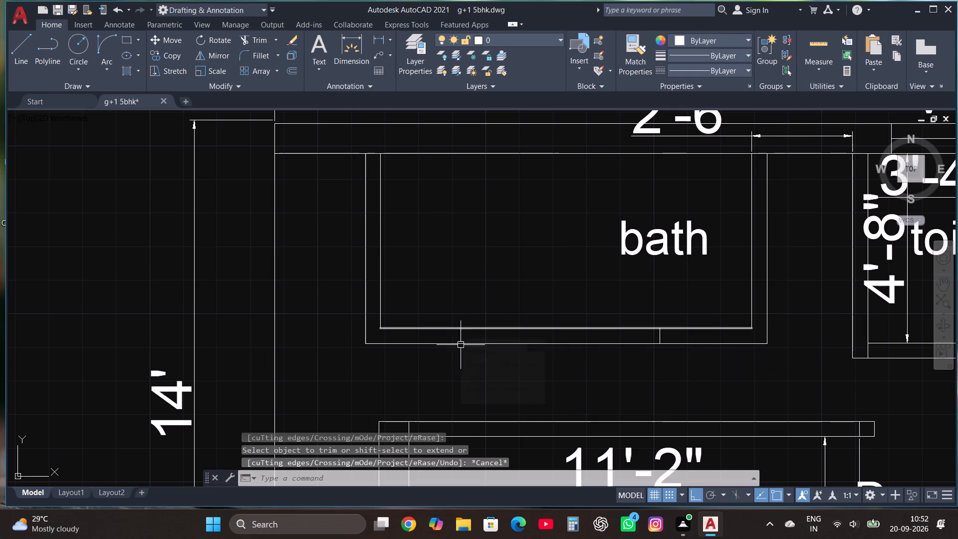
Erase the small toilet's south wall lines between its west wall and the short wall stub below the D doorway.
scroll(541, 434, down, 2)
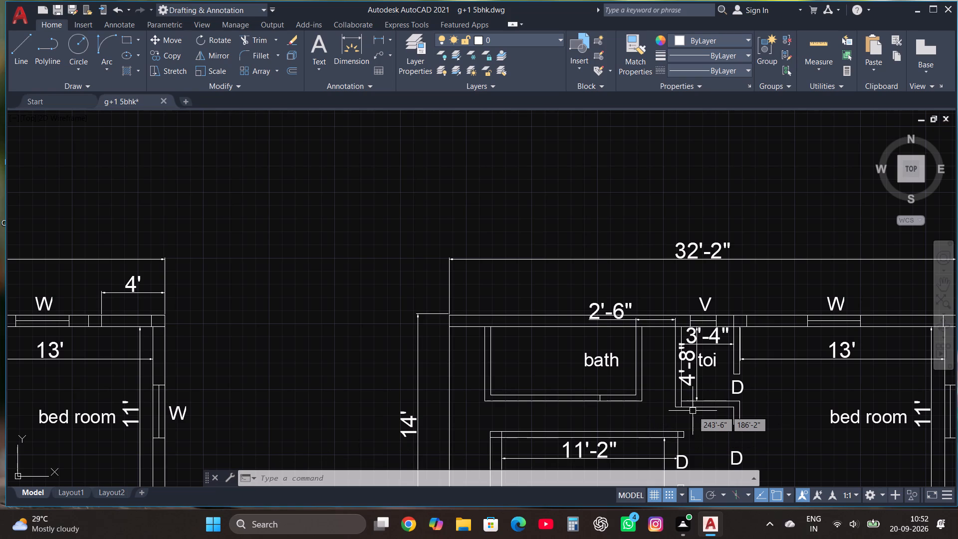
scroll(684, 416, up, 1)
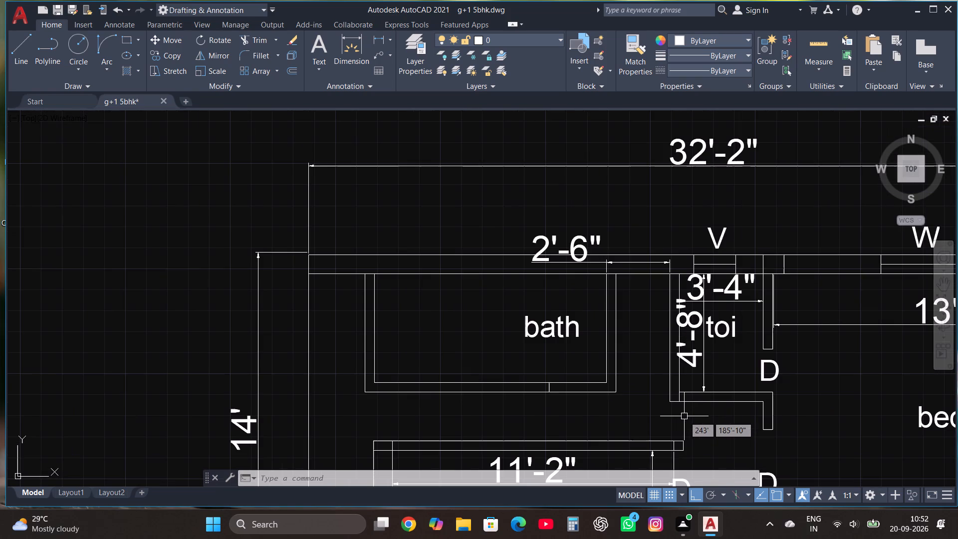
scroll(665, 414, up, 1)
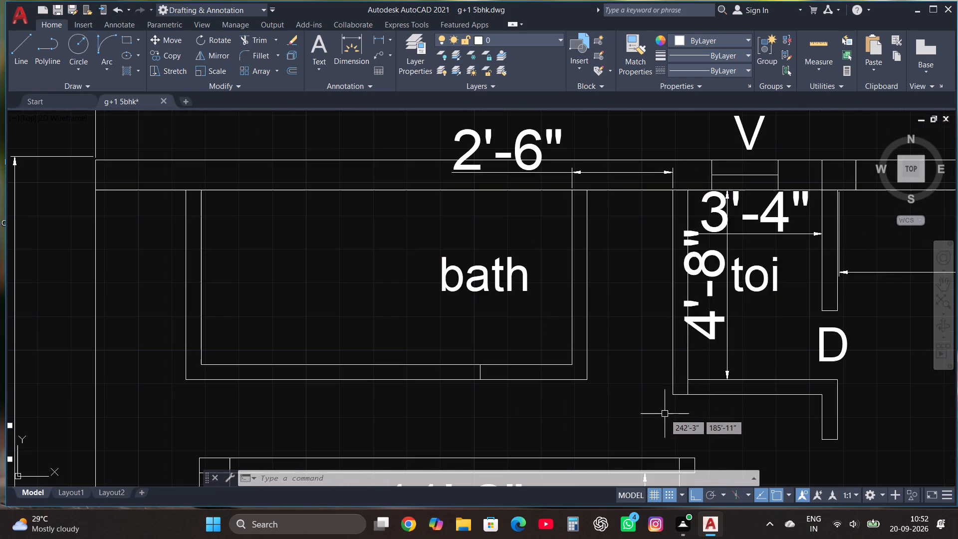
click(636, 417)
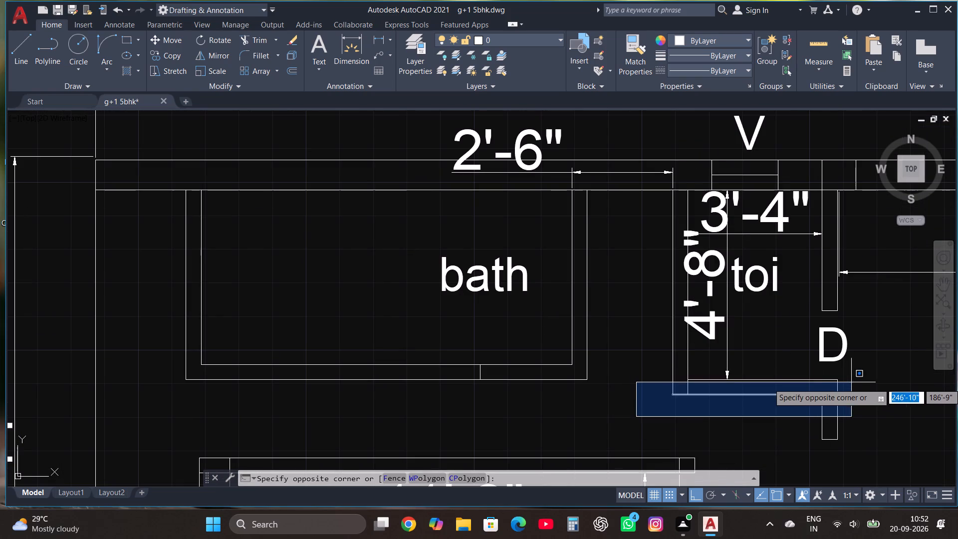
click(865, 377)
key(Delete)
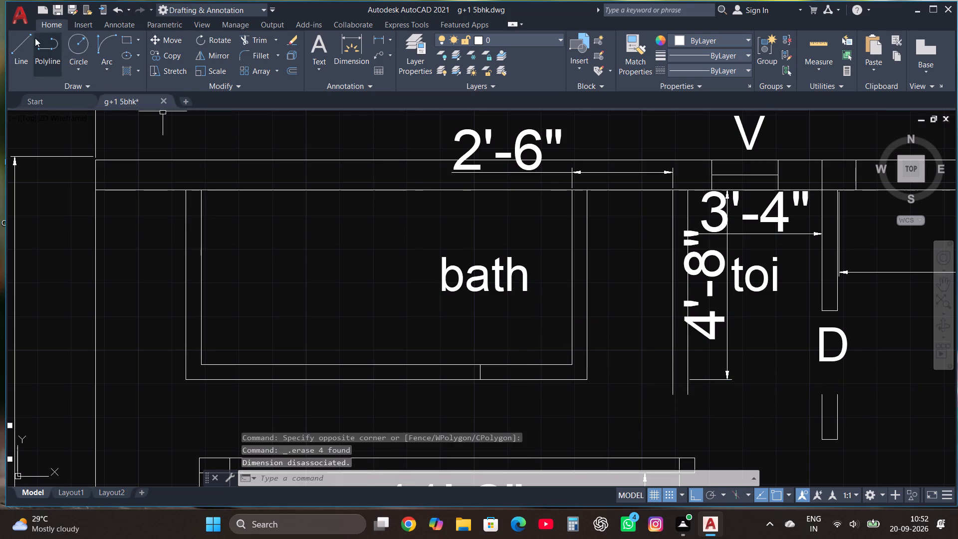
Extend the bath's south wall east with two lines, about 5'-10" and 6'-3" long, joining the longer one down to the toilet's wall stub.
click(15, 45)
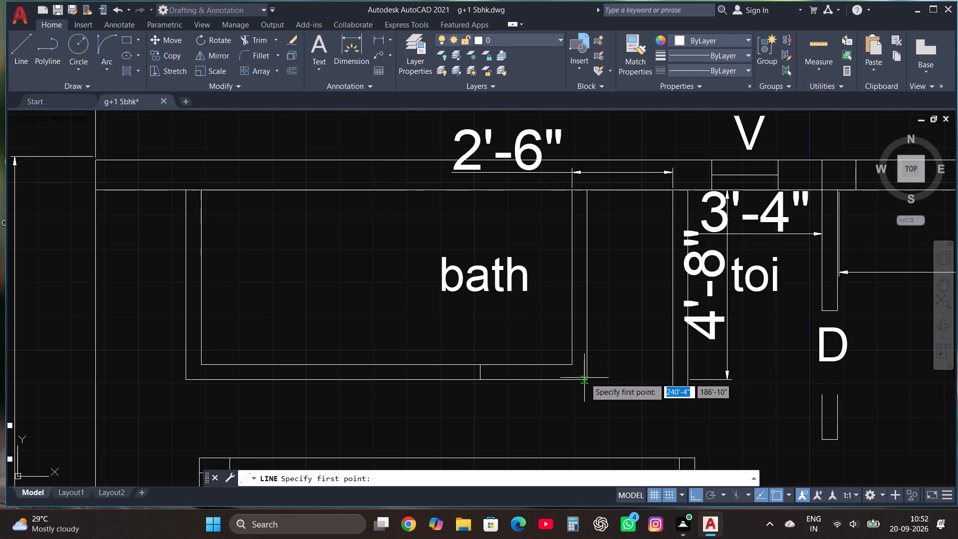
click(585, 378)
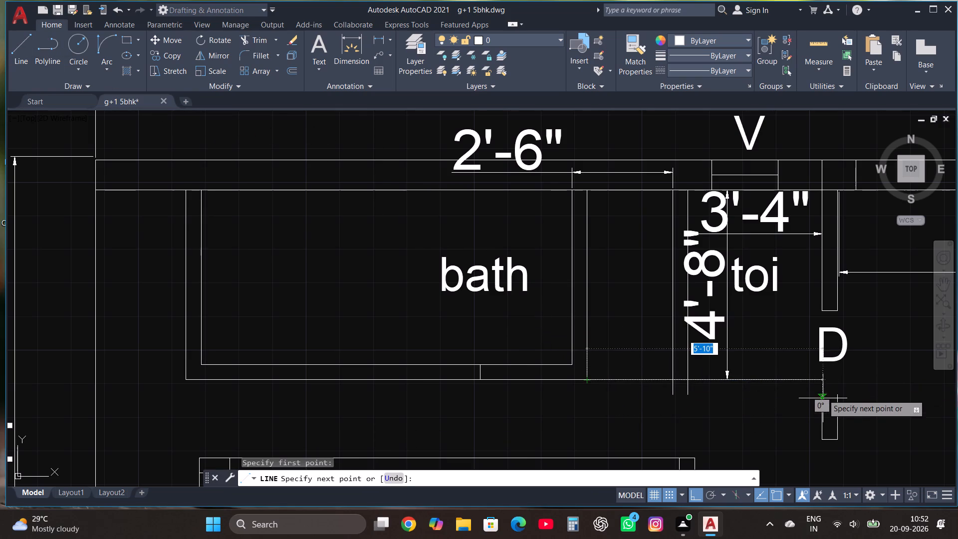
click(823, 381)
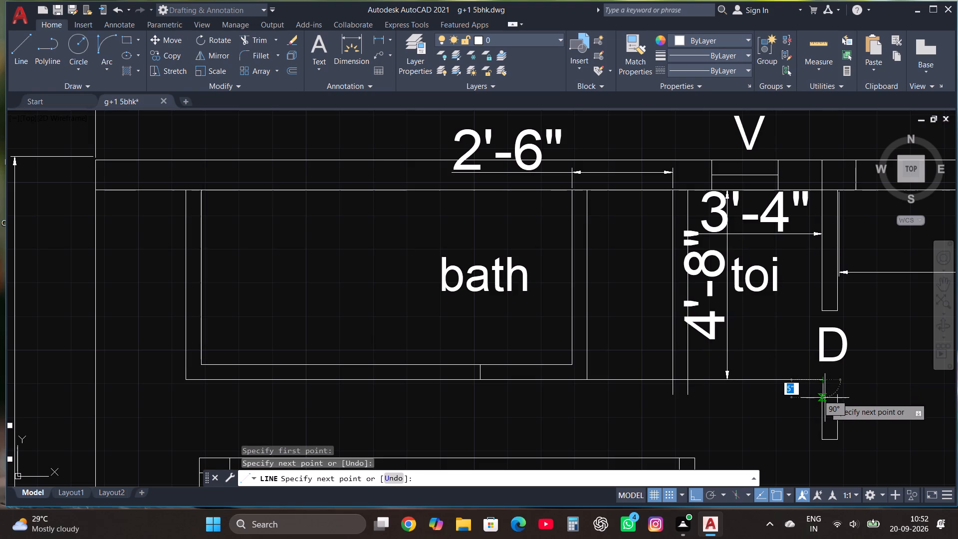
key(Escape)
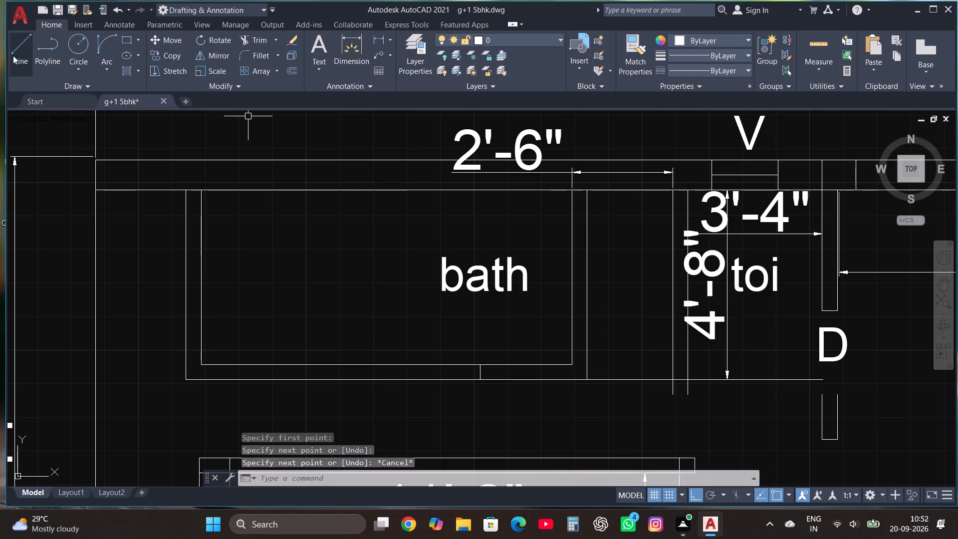
click(13, 53)
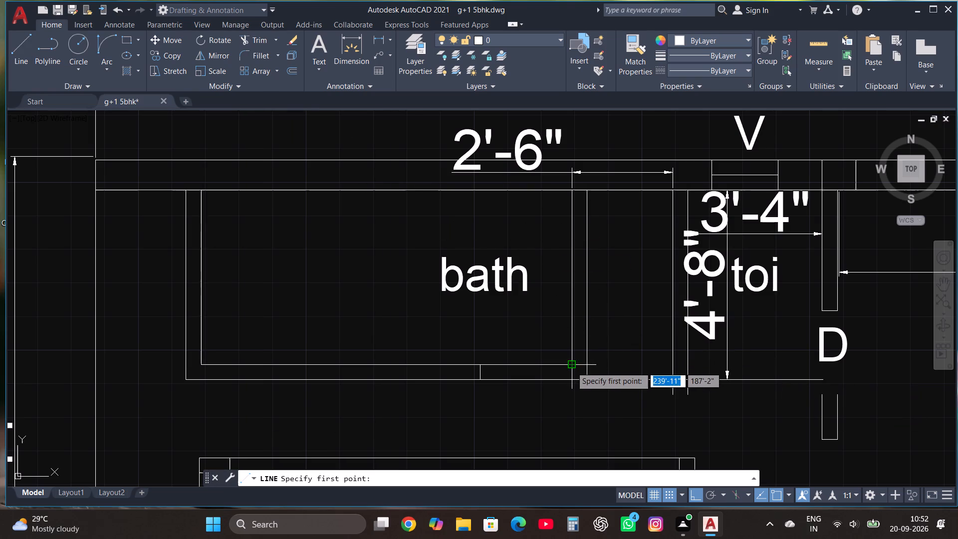
click(586, 364)
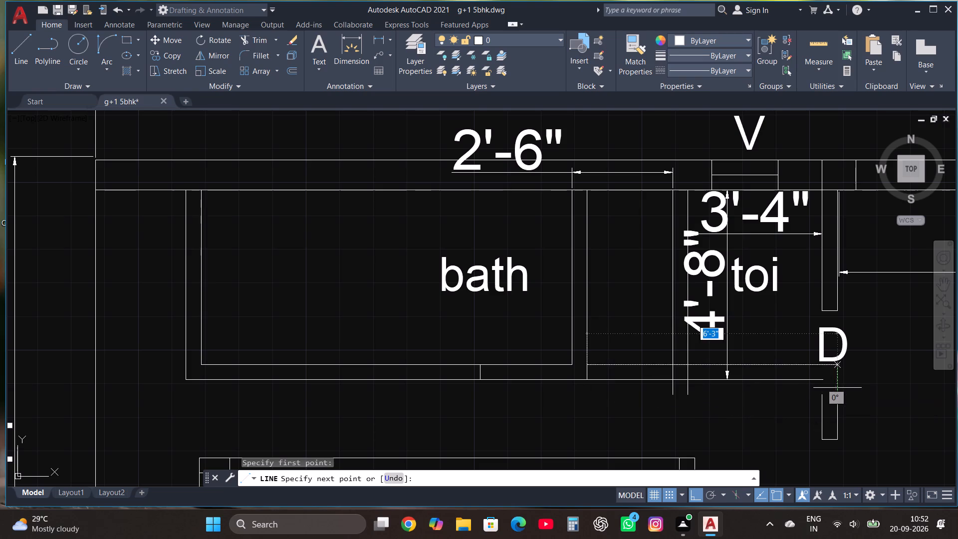
click(839, 372)
click(838, 399)
key(Escape)
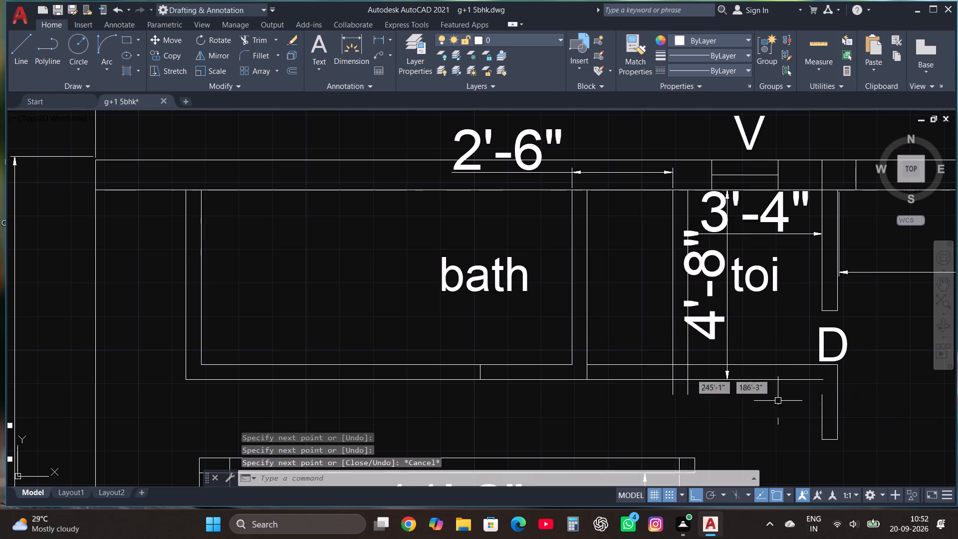
Fillet the new wall's outer line with the wall stub's west line to close the corner below the toilet.
click(259, 57)
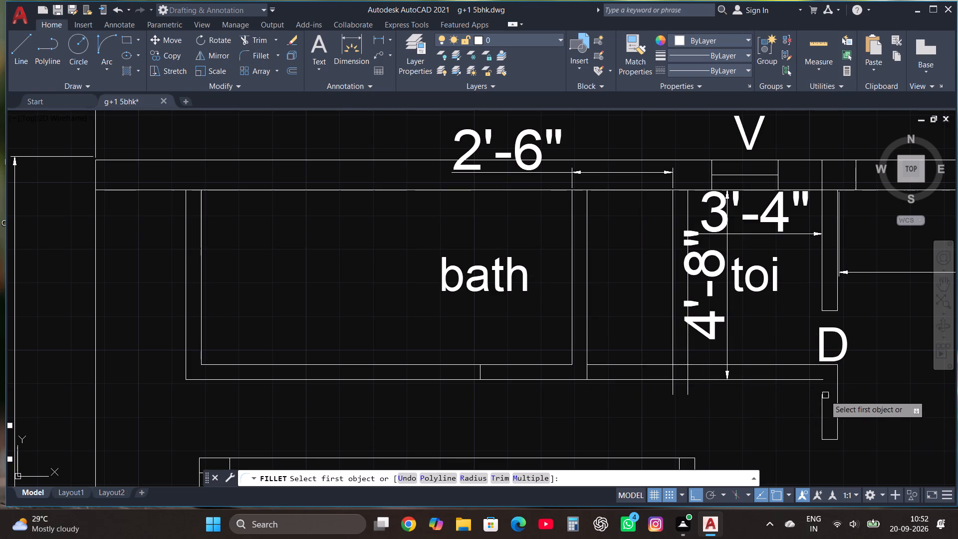
click(812, 379)
click(824, 404)
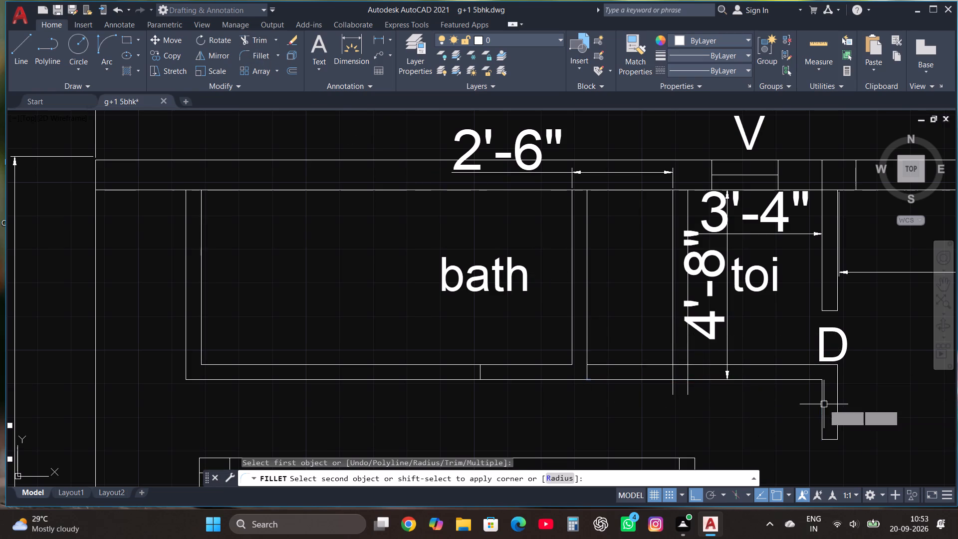
Trim the toilet's west wall lines at the new south wall and remove the wall line crossing between them.
click(264, 41)
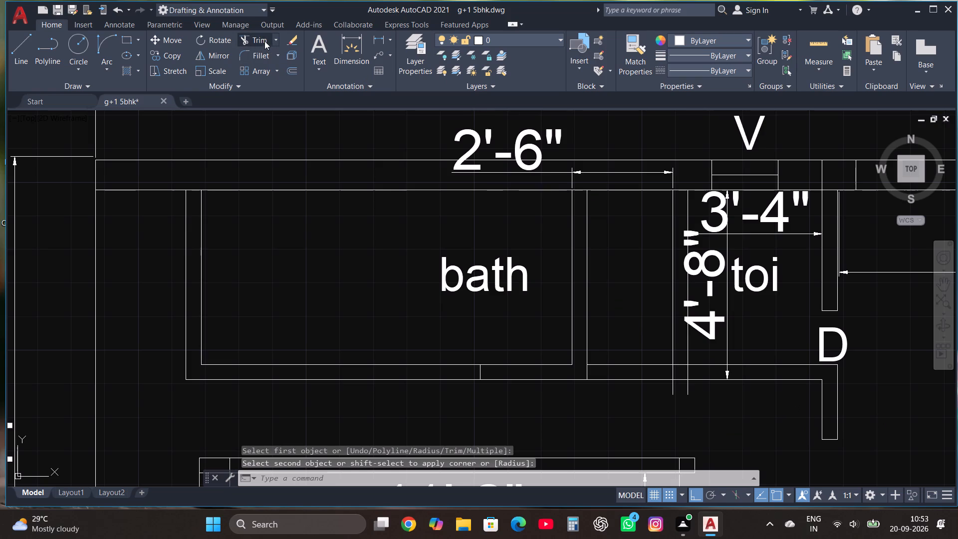
click(674, 388)
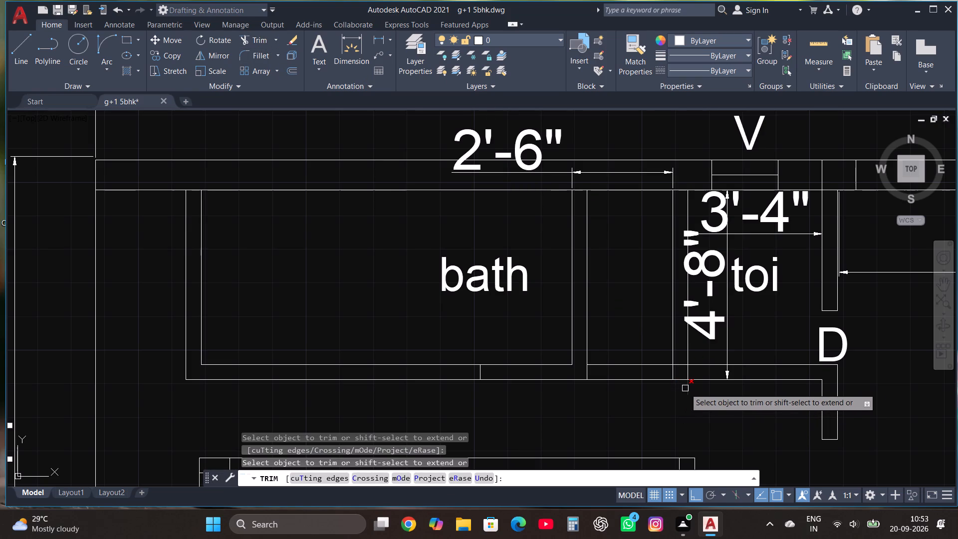
click(685, 388)
click(686, 373)
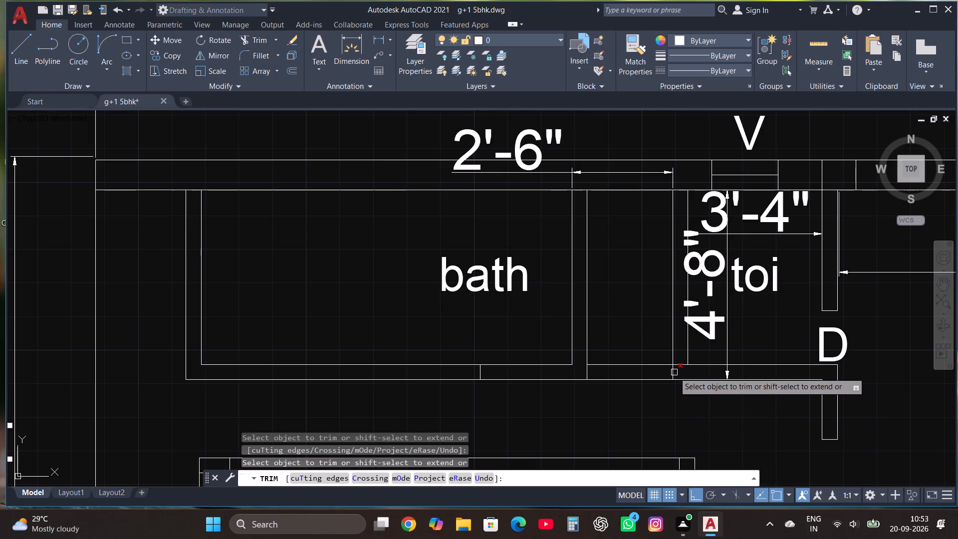
click(674, 372)
click(678, 365)
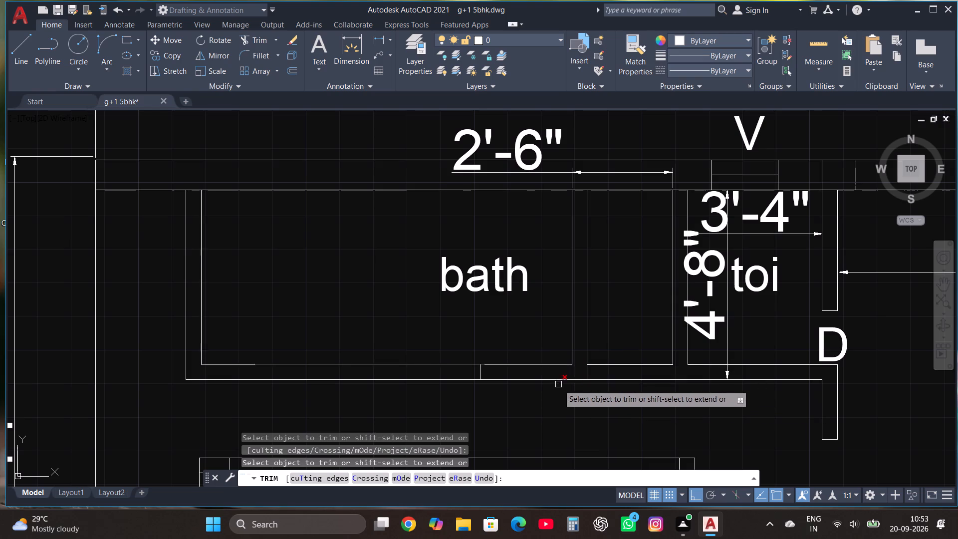
Trim the inner line of the bath's south wall between the short jamb line and the bath's east wall.
click(542, 364)
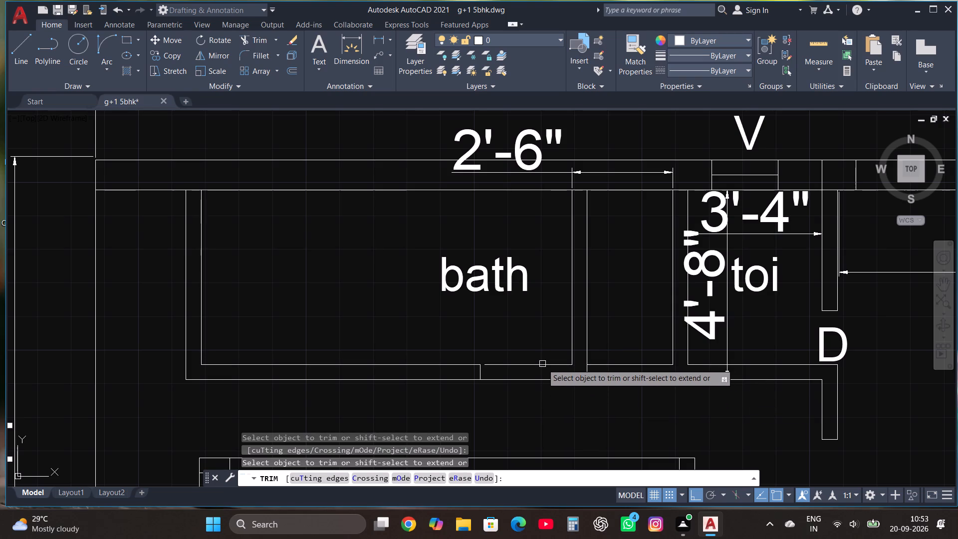
click(542, 364)
key(Escape)
Draw a vertical line from the lower end of the bath's east wall line down past the outer south wall line.
click(18, 39)
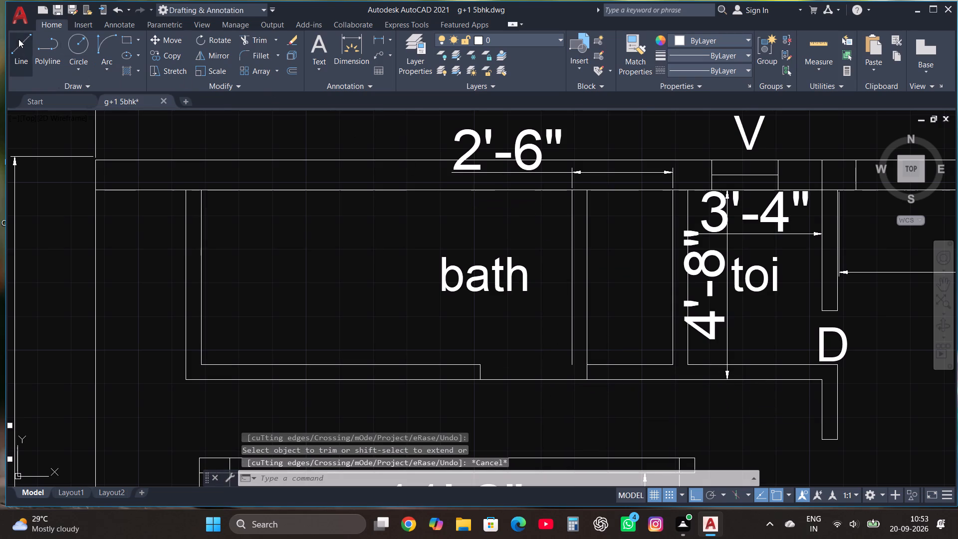
click(573, 367)
click(572, 395)
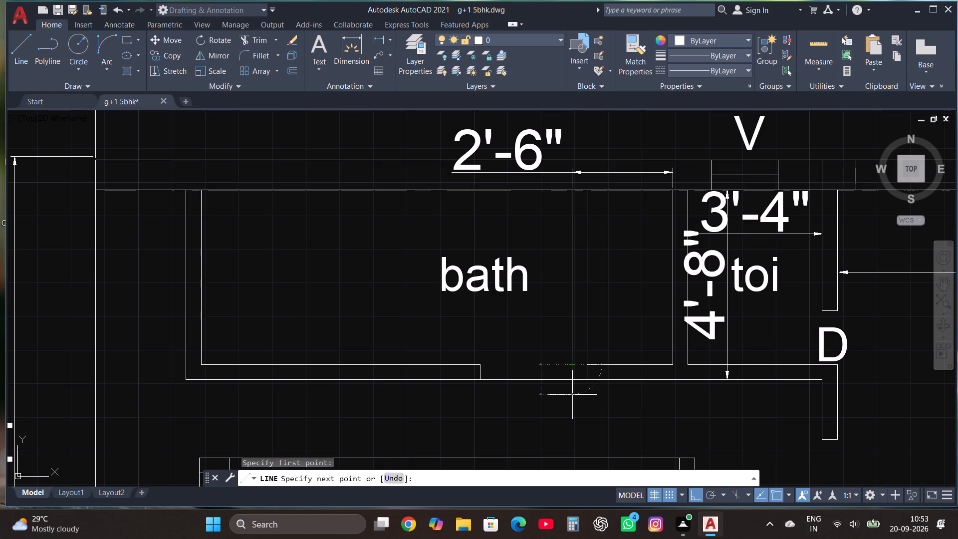
key(Escape)
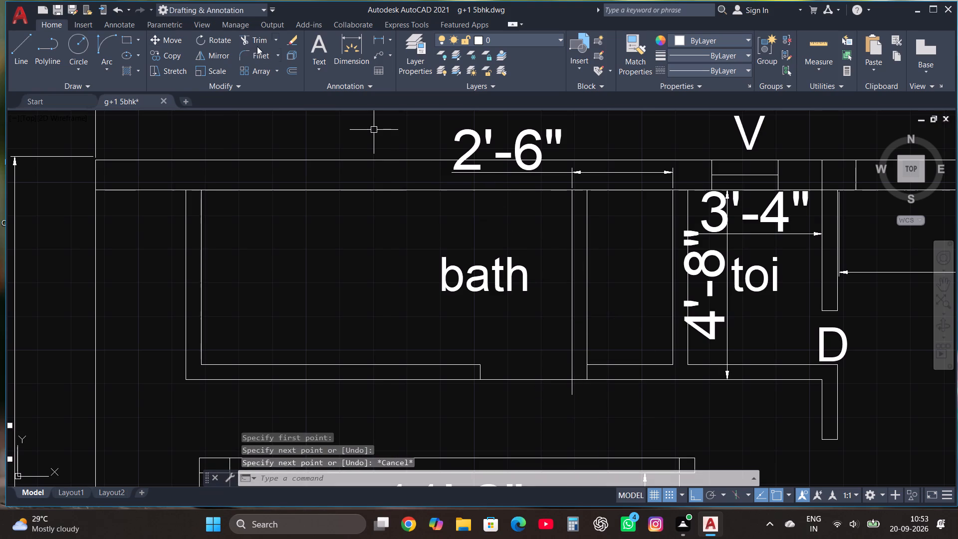
Trim the new jamb line's overhang and the outer south wall line to open the bath's doorway.
click(259, 44)
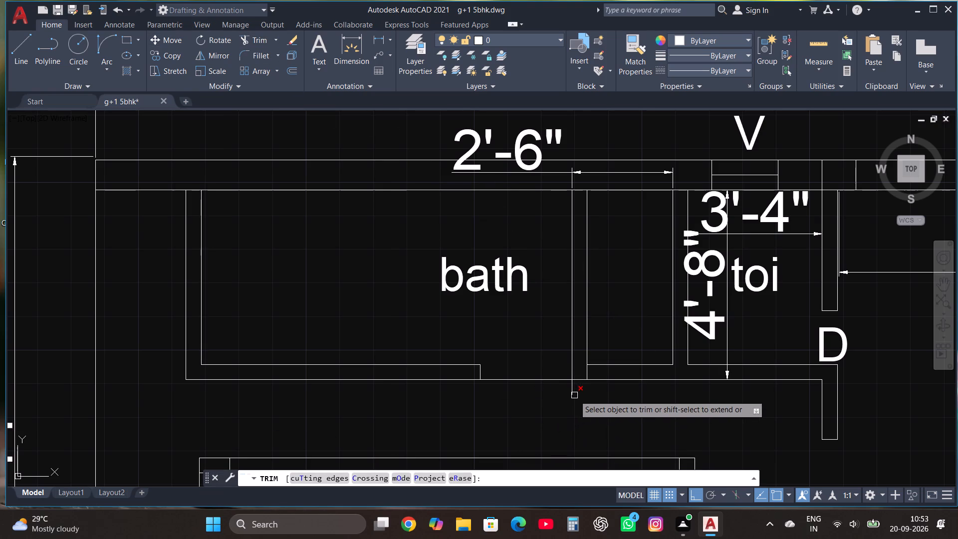
click(574, 388)
click(536, 381)
click(536, 381)
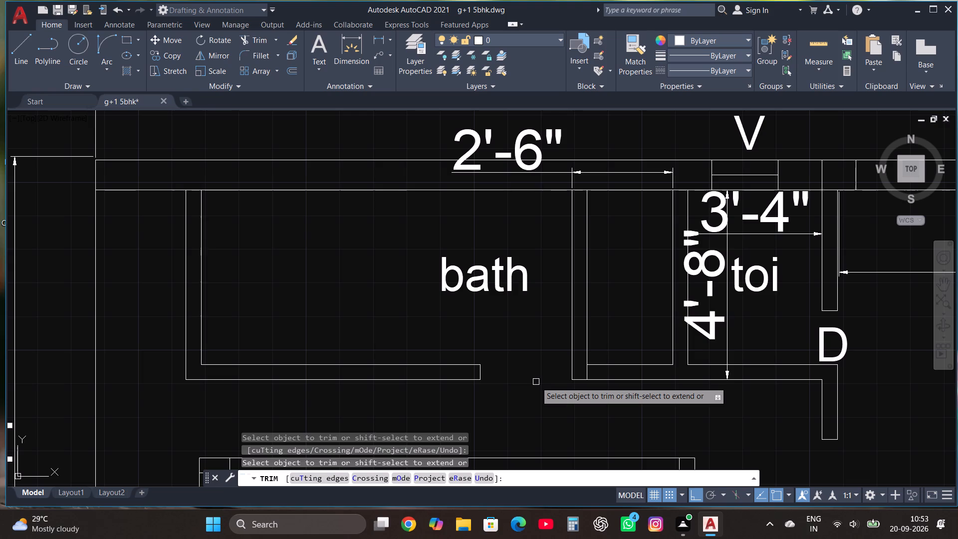
key(Escape)
Copy the toilet's D label into the new doorway in the bath's south wall, with ortho off.
scroll(536, 382, down, 1)
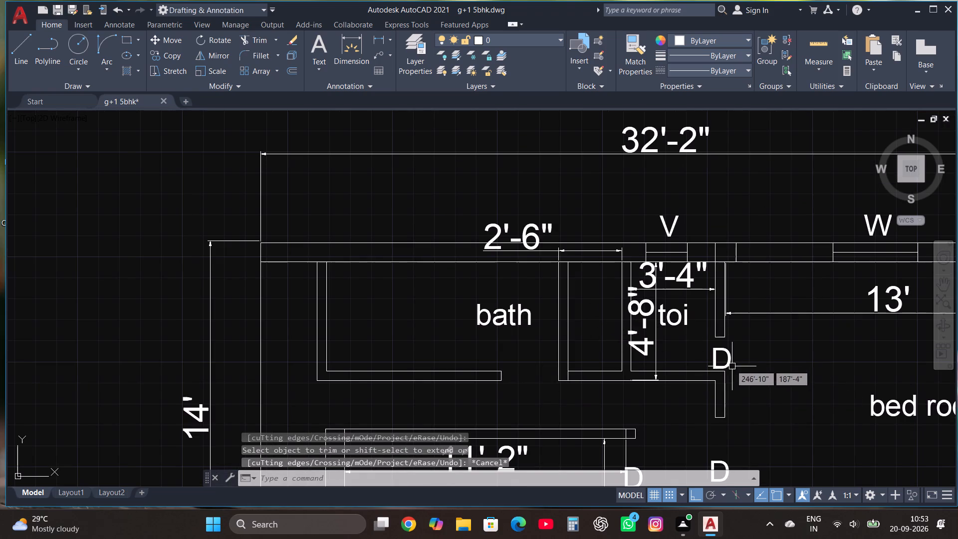
click(722, 352)
click(169, 52)
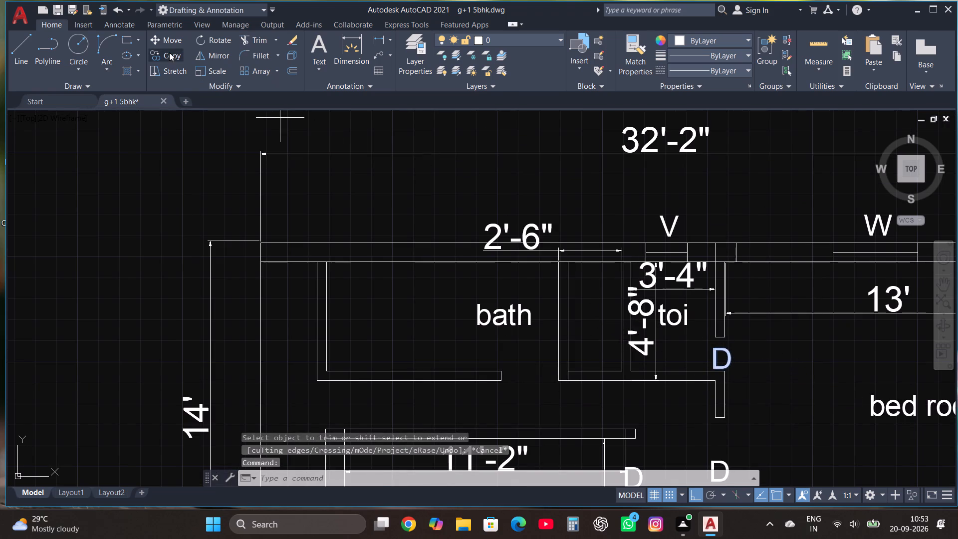
click(732, 353)
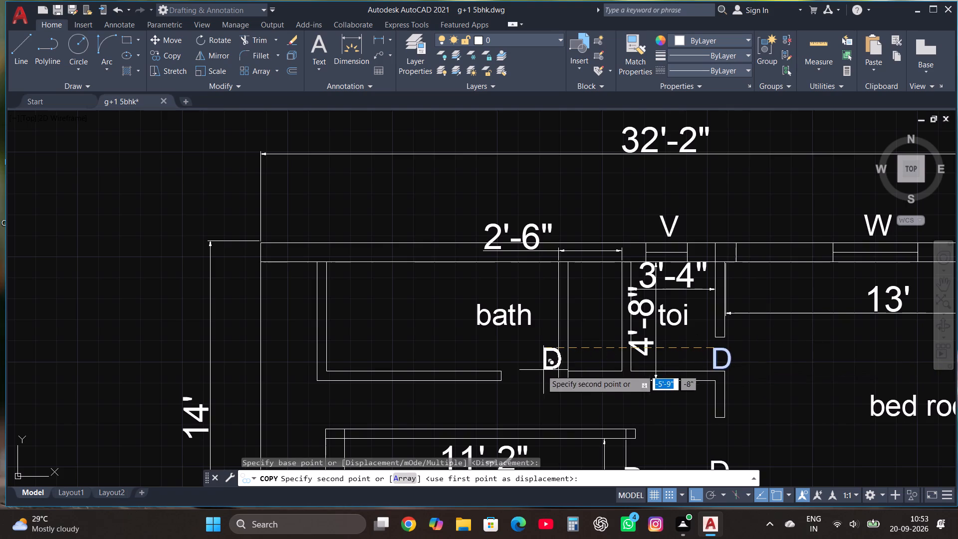
key(F8)
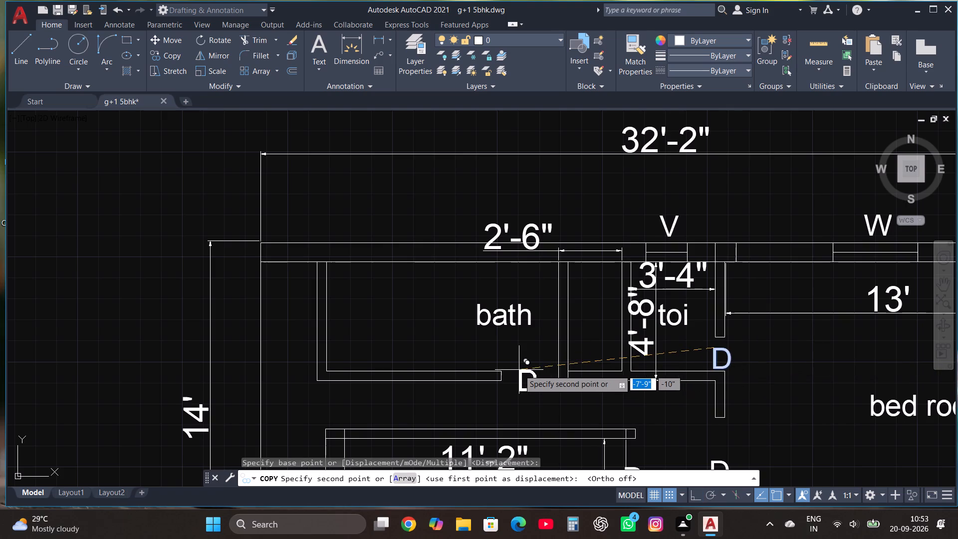
click(521, 361)
key(Escape)
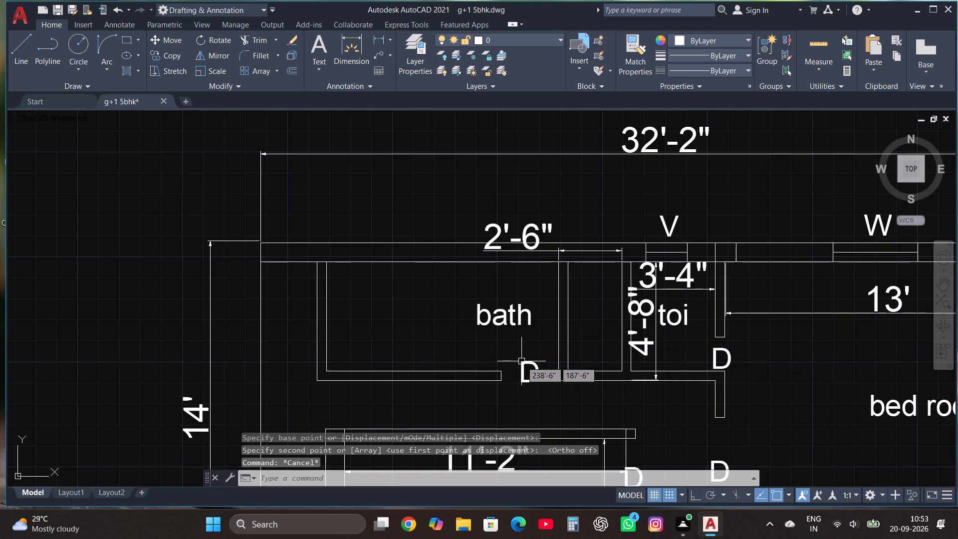
Erase the 2'-6" dimension above the narrow space between the bath and the toilet.
click(521, 232)
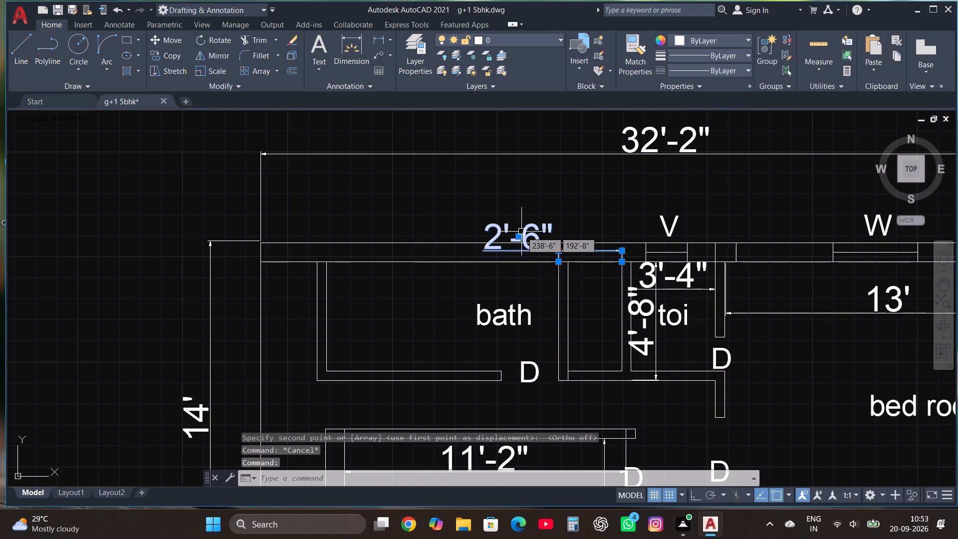
key(Delete)
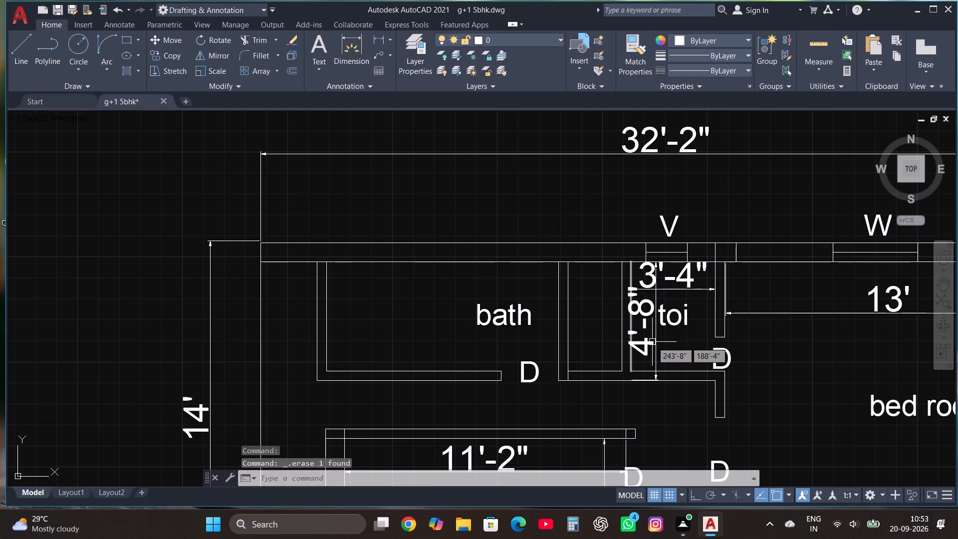
Draw a short line bridging the inner south wall line across the foot of the toilet's west wall.
scroll(609, 369, up, 1)
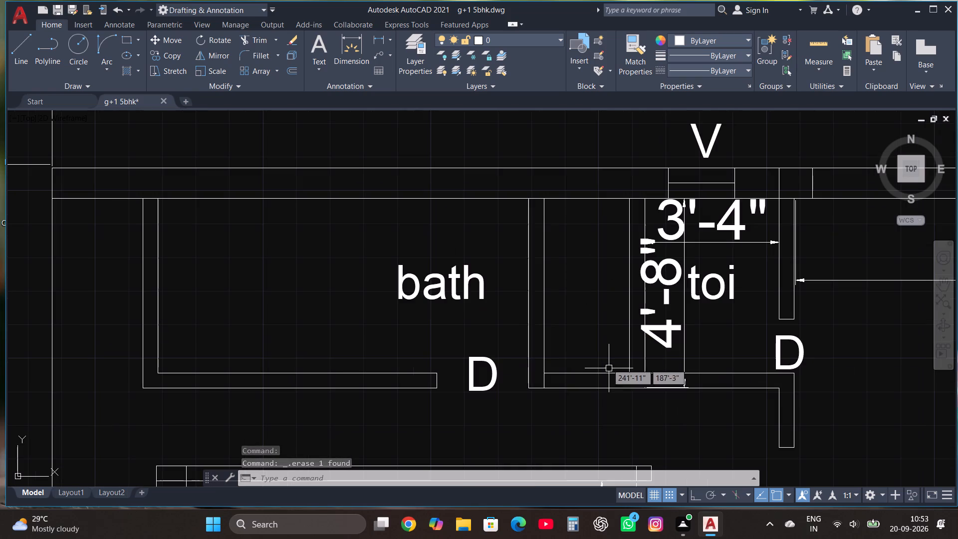
click(14, 49)
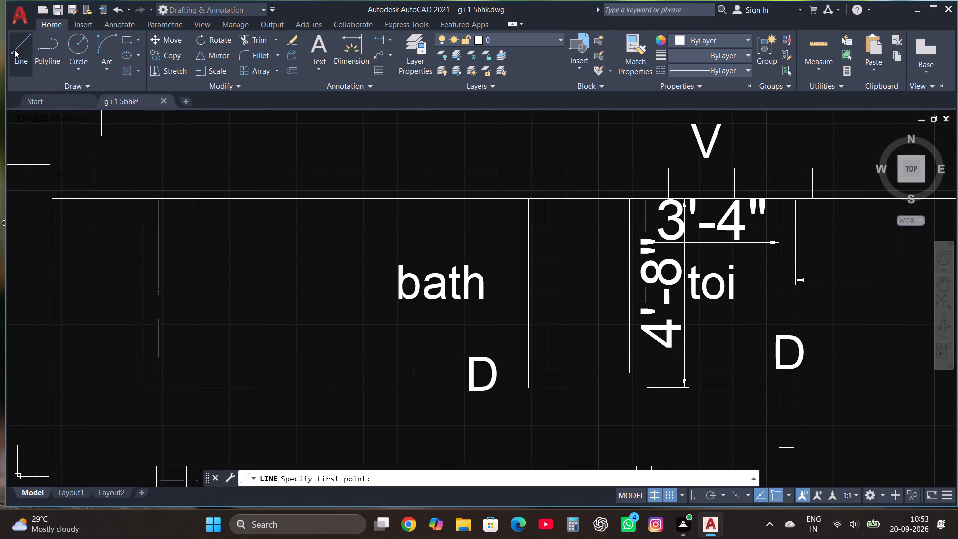
click(630, 372)
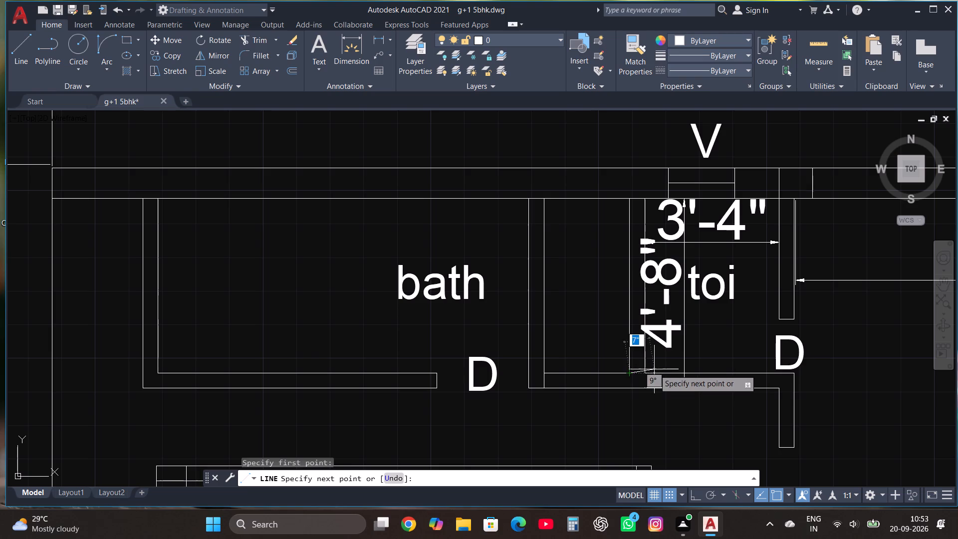
click(645, 371)
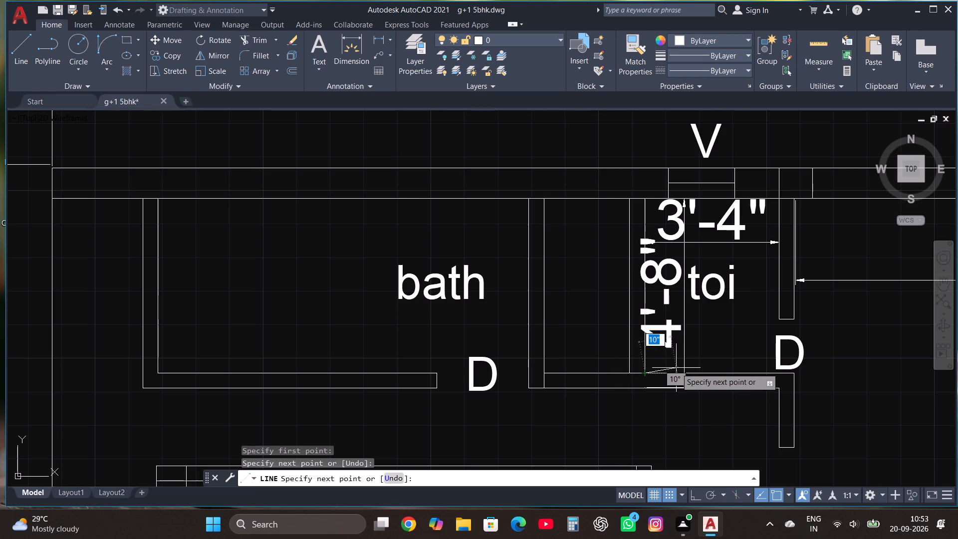
key(Escape)
Erase both lines of the toilet's west wall and the toilet's 3'-4" width dimension.
click(643, 351)
key(Delete)
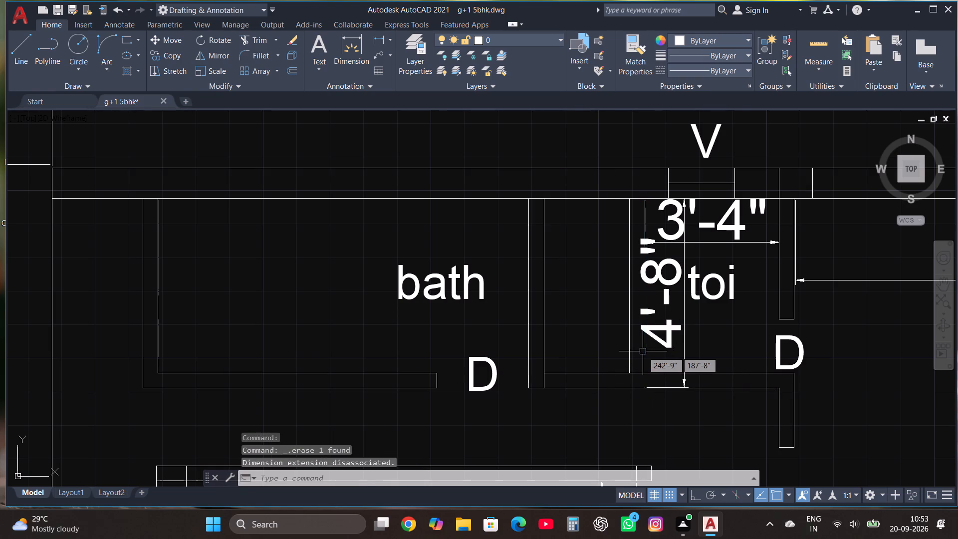
click(630, 346)
key(Delete)
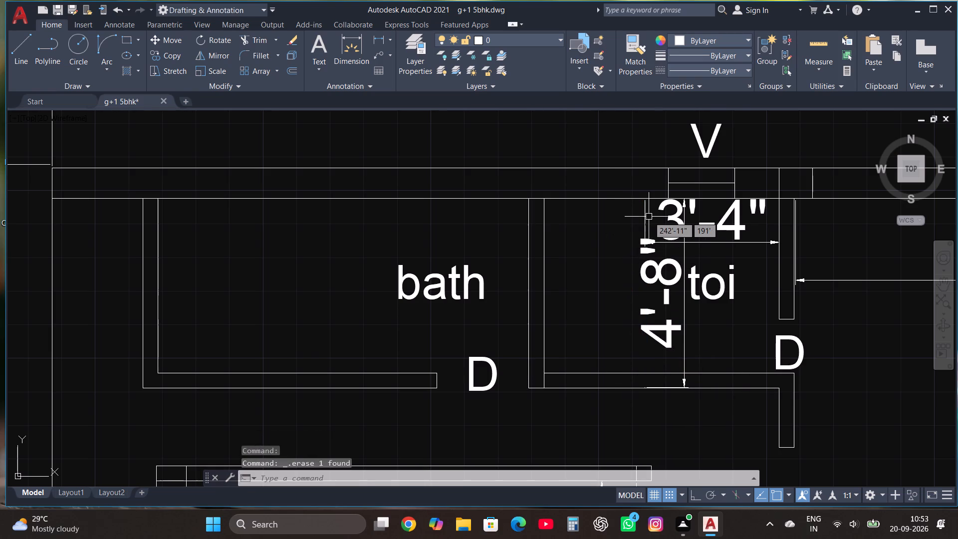
click(645, 217)
key(Delete)
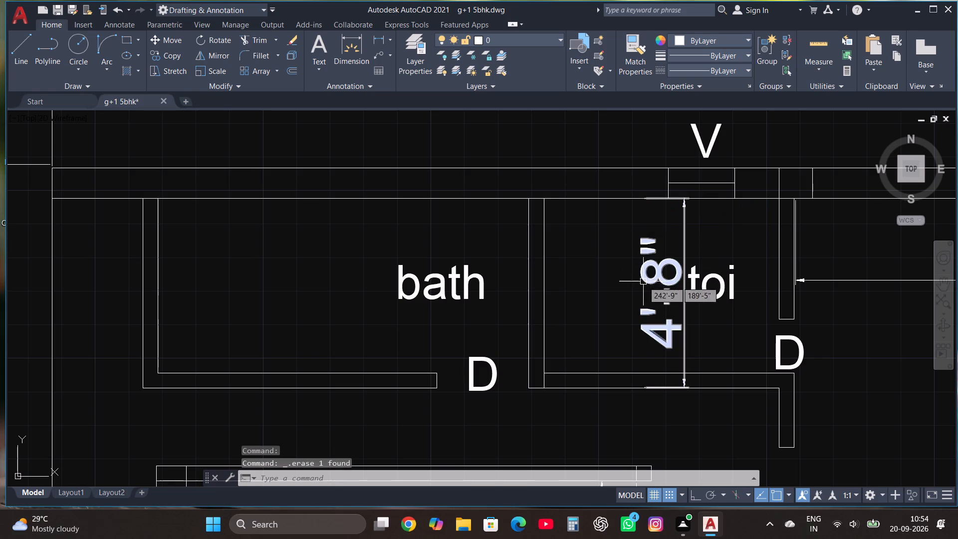
Move the toilet's 4'-8" dimension west, next to the wall shared with the bath.
click(657, 269)
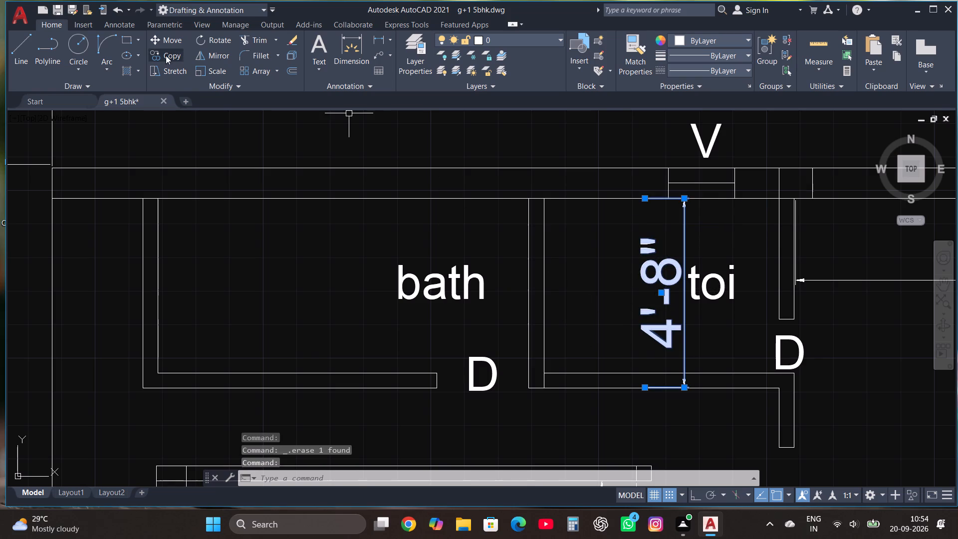
click(166, 39)
click(668, 288)
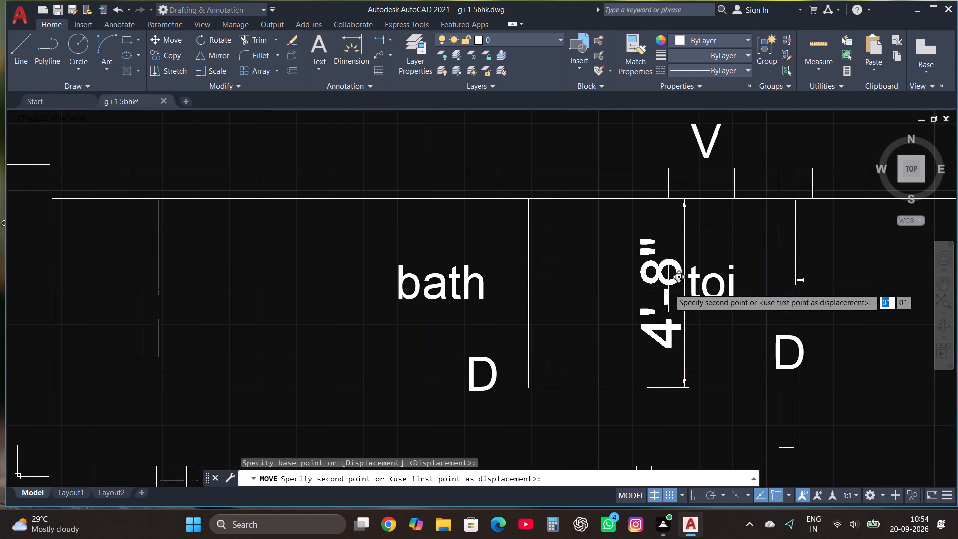
click(579, 289)
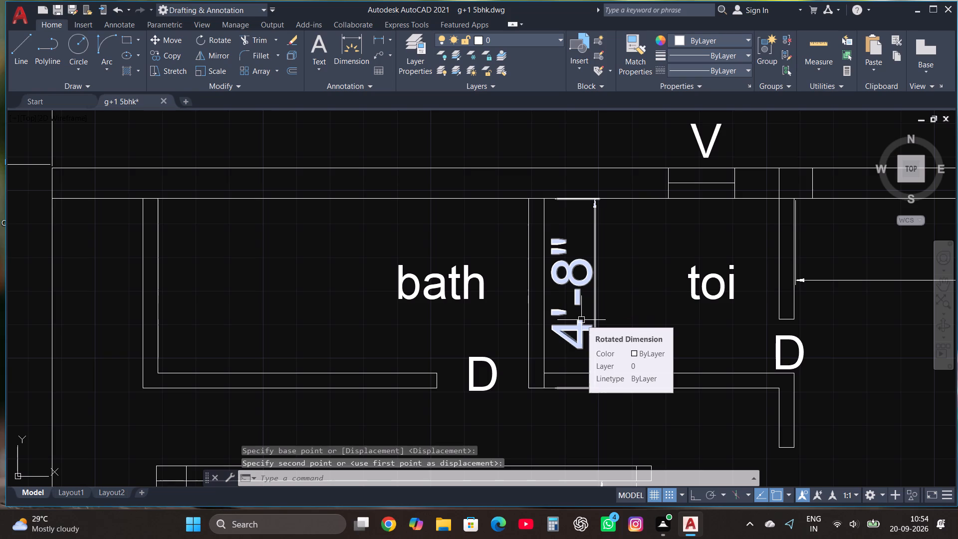
key(Escape)
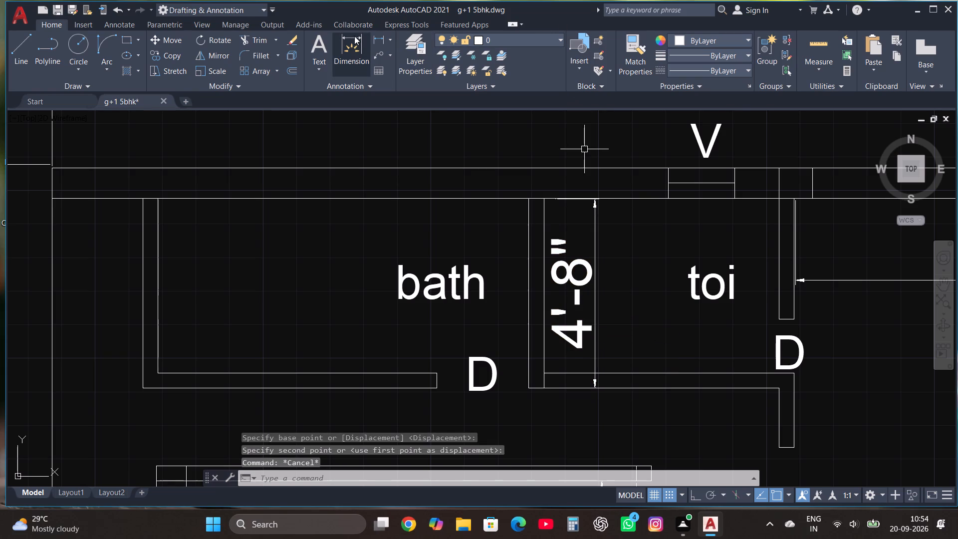
Dimension the enlarged toilet's inside width, placing the dimension line above the toi label.
click(354, 35)
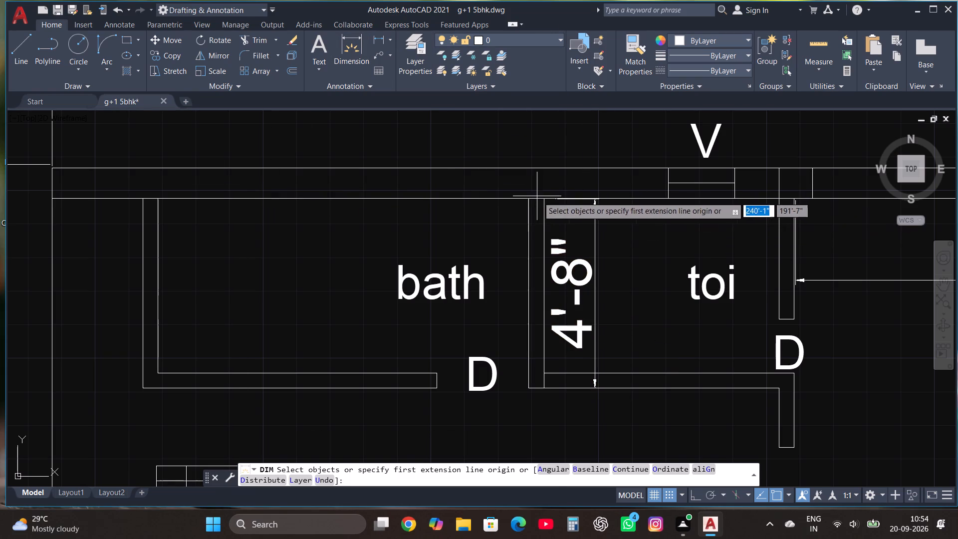
click(543, 200)
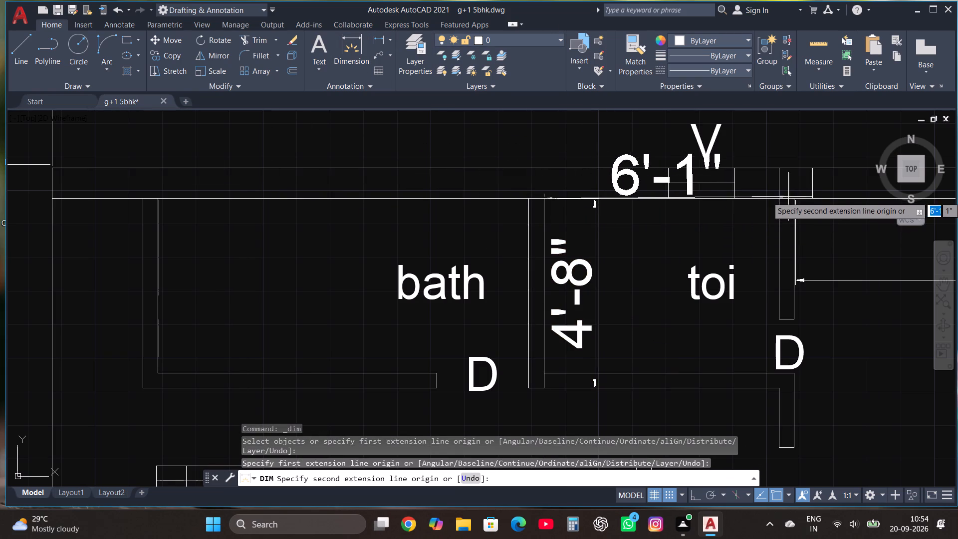
click(781, 198)
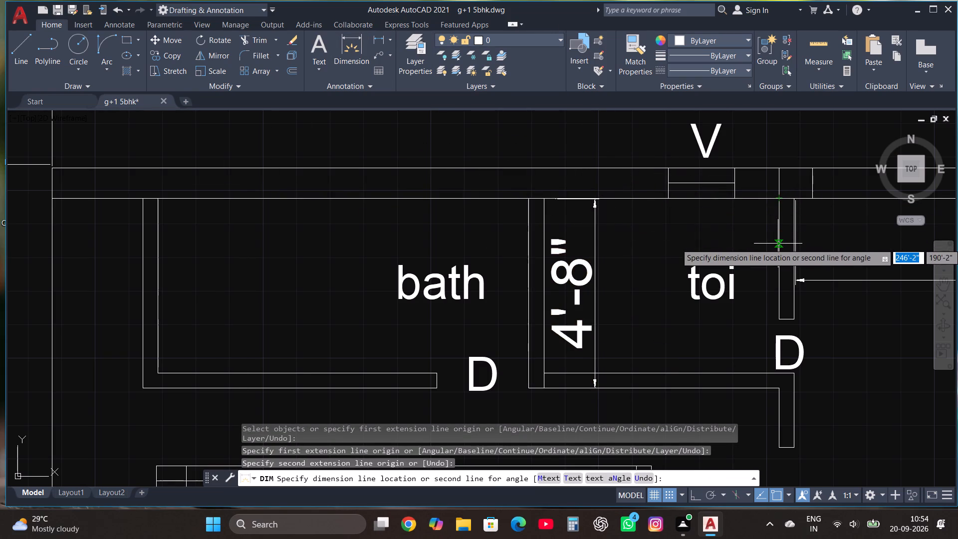
click(778, 244)
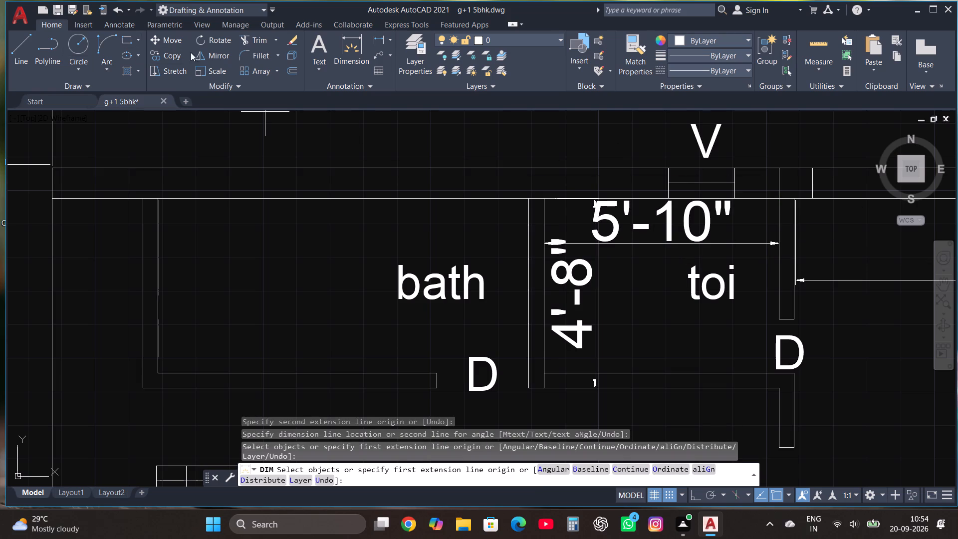
Dimension the bath's inside width below its north wall and its inside depth beside its west wall.
click(353, 44)
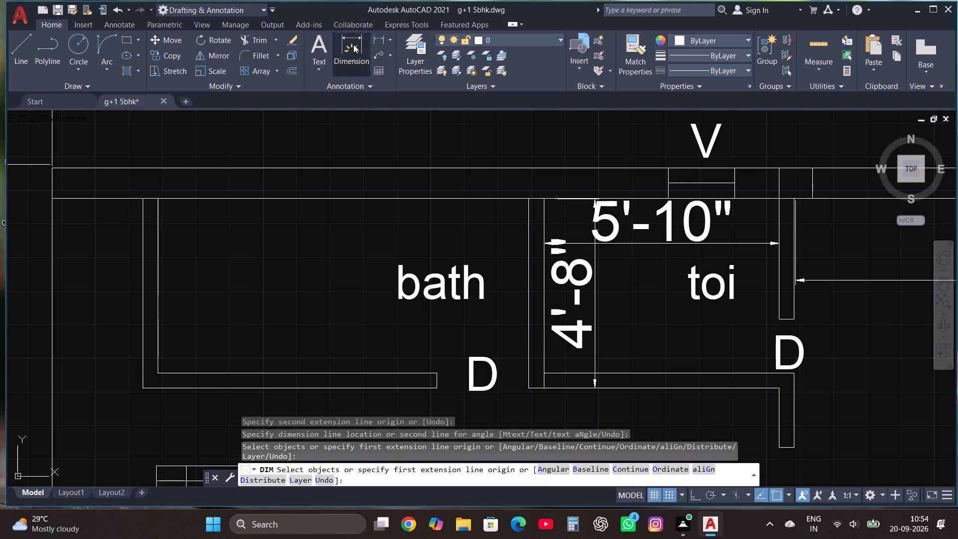
click(158, 199)
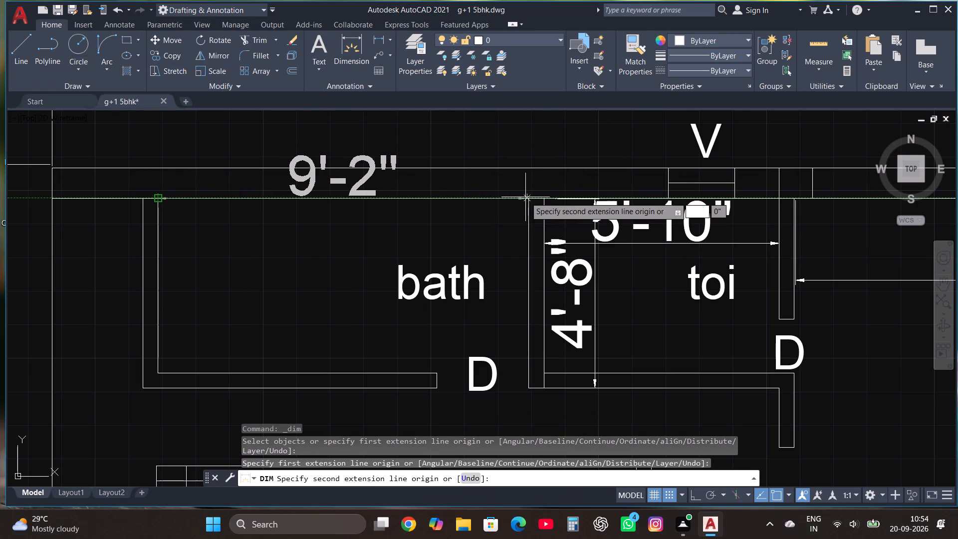
click(530, 197)
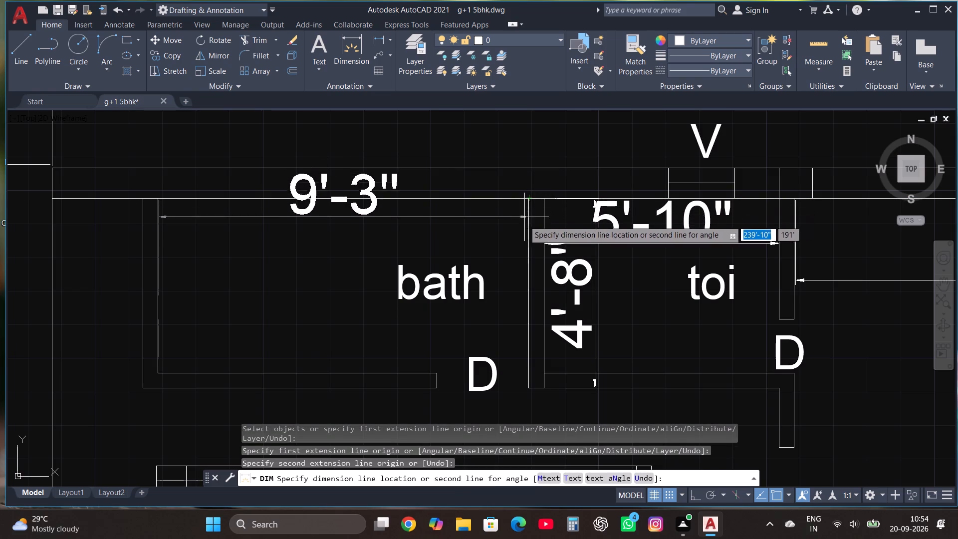
click(522, 230)
click(356, 45)
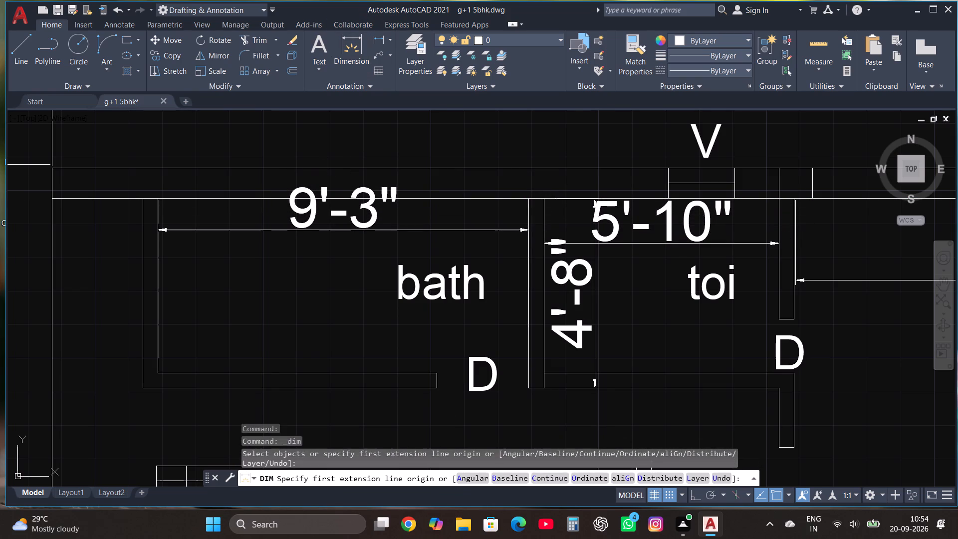
click(158, 197)
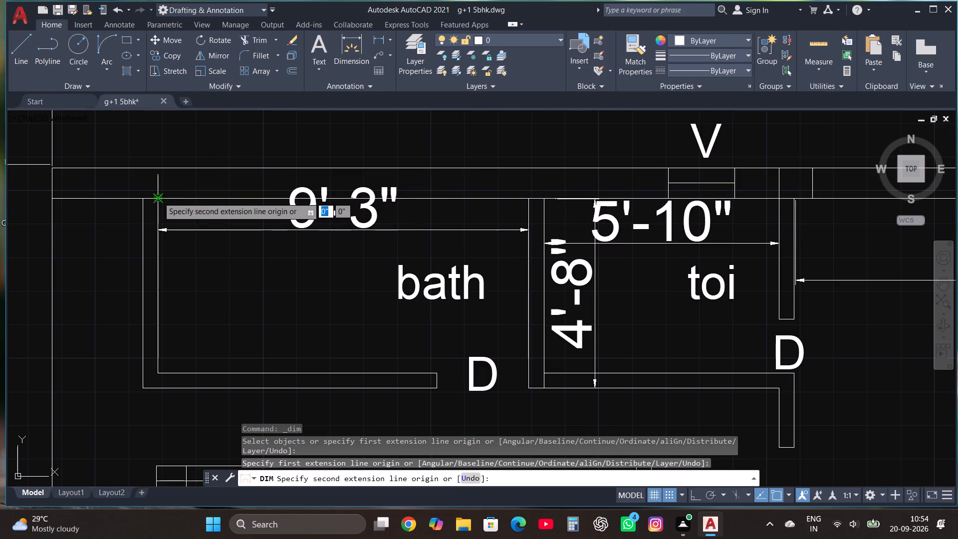
click(157, 372)
click(208, 353)
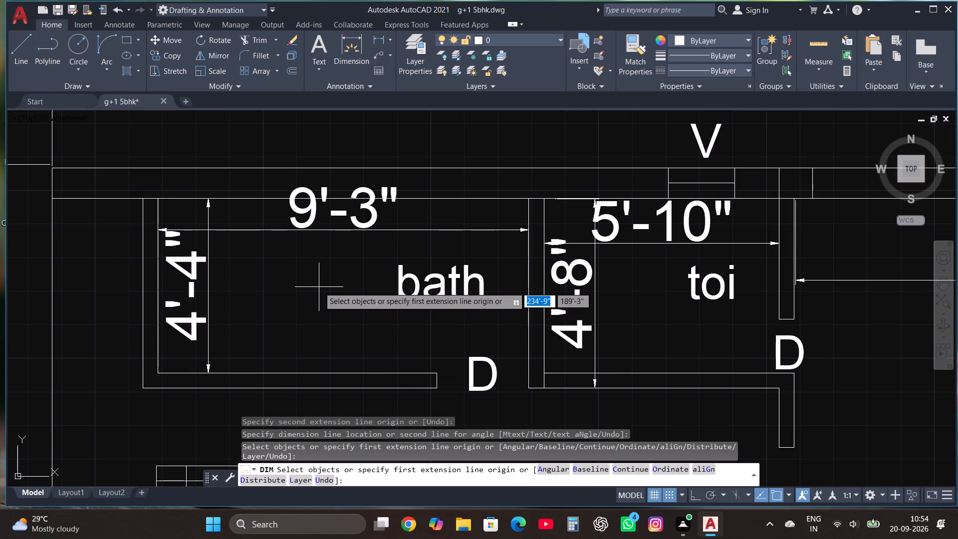
scroll(315, 288, down, 1)
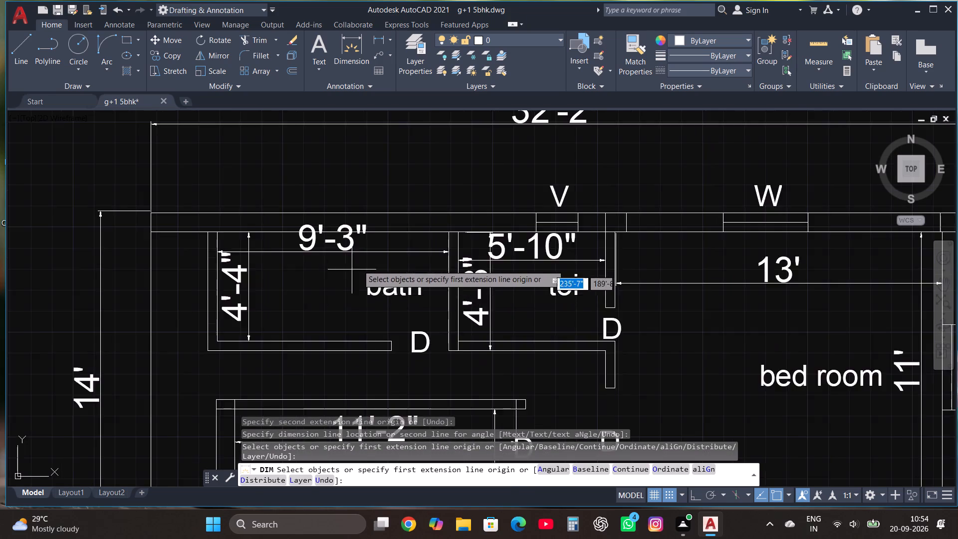
Dimension the southeast bedroom's inside depth beside its east wall and its inside width above its south wall.
scroll(359, 264, down, 1)
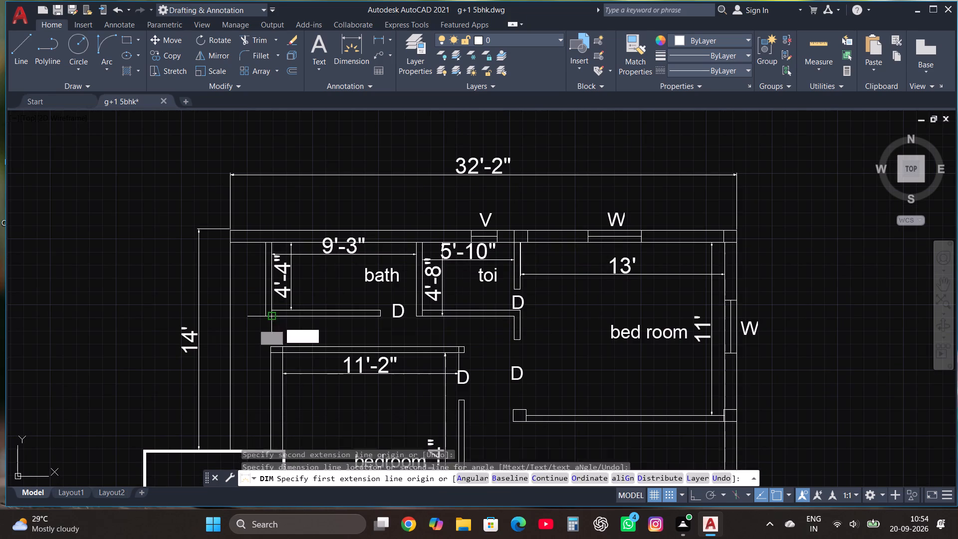
scroll(243, 331, up, 1)
scroll(328, 289, down, 2)
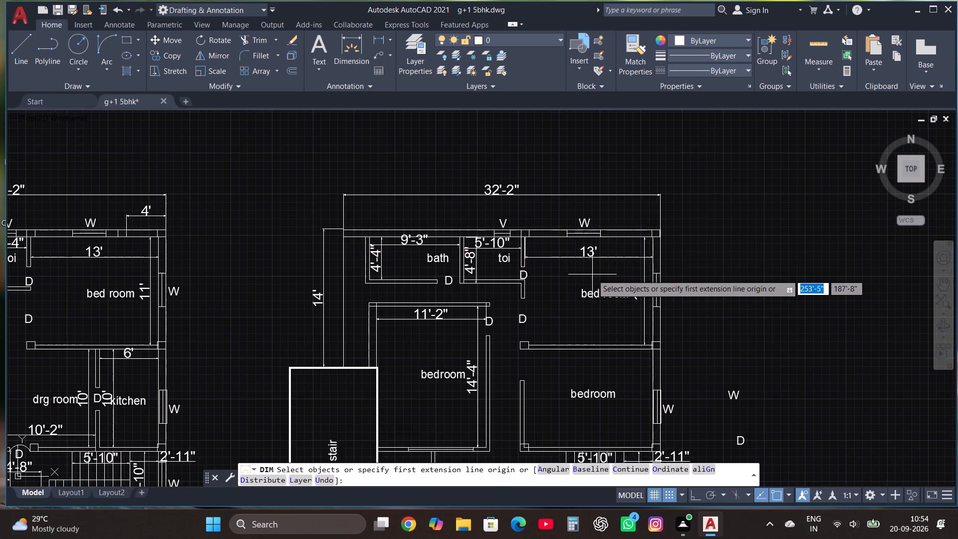
scroll(564, 199, down, 2)
scroll(588, 302, up, 2)
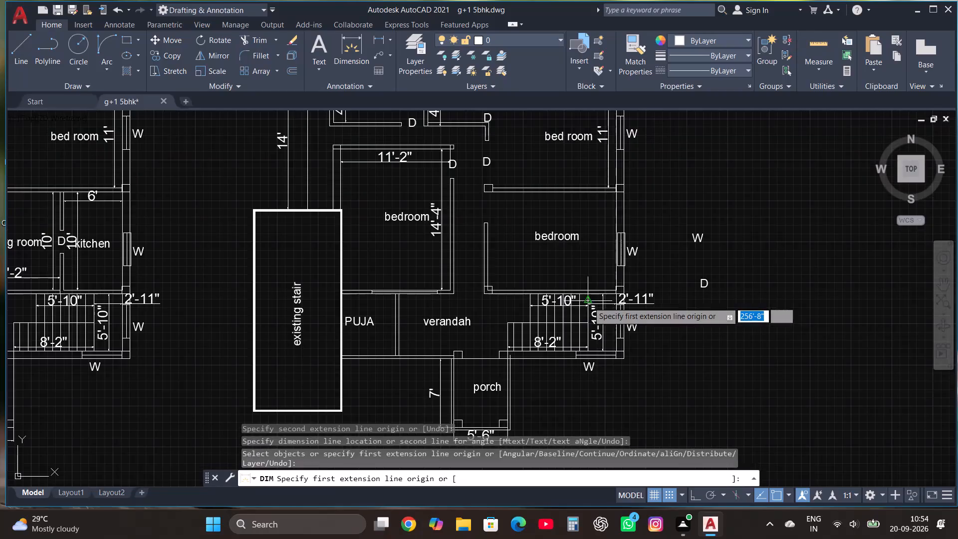
scroll(635, 211, up, 1)
click(349, 47)
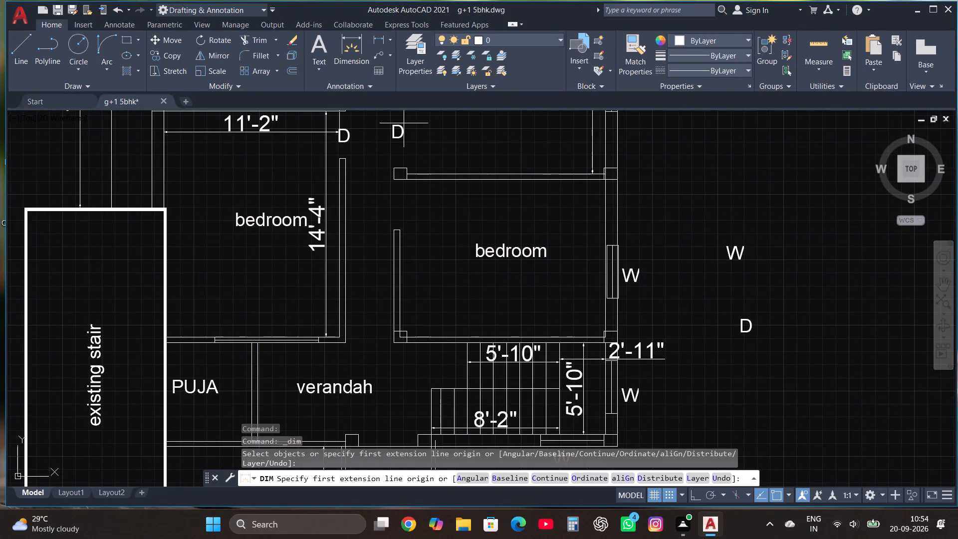
click(606, 334)
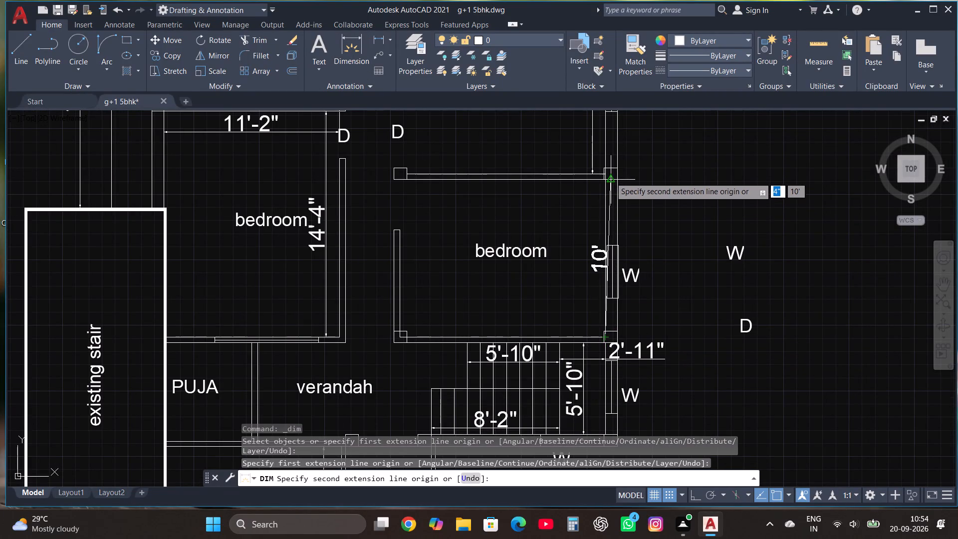
click(605, 178)
click(591, 176)
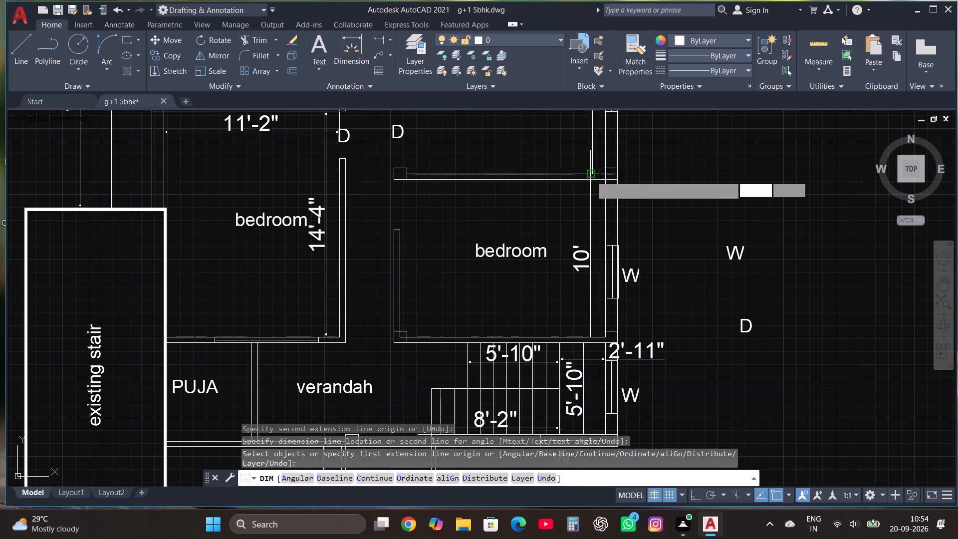
click(344, 42)
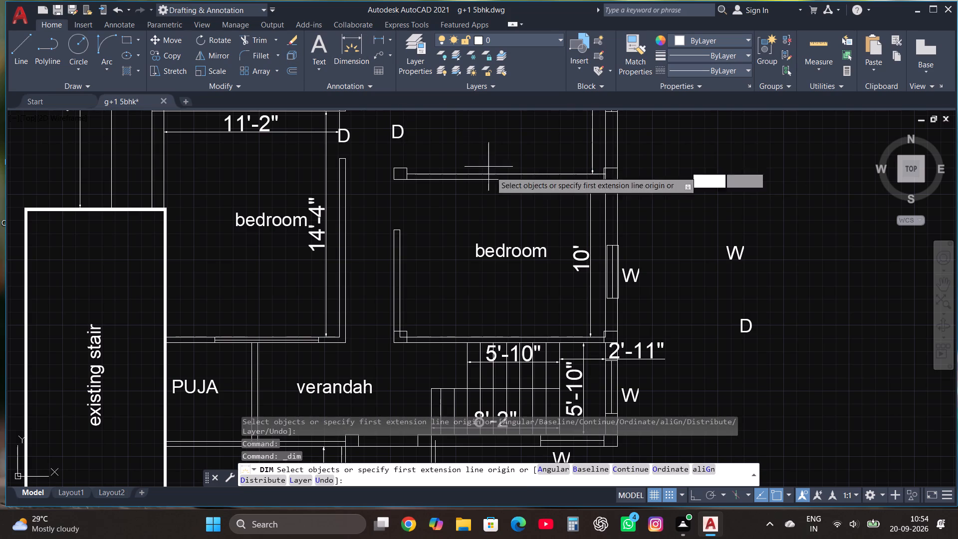
click(402, 337)
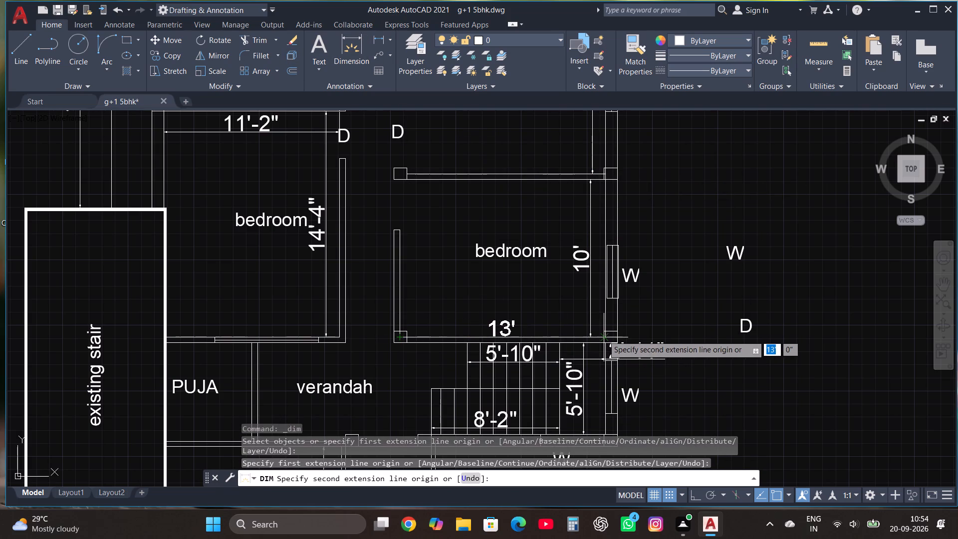
click(603, 335)
click(605, 324)
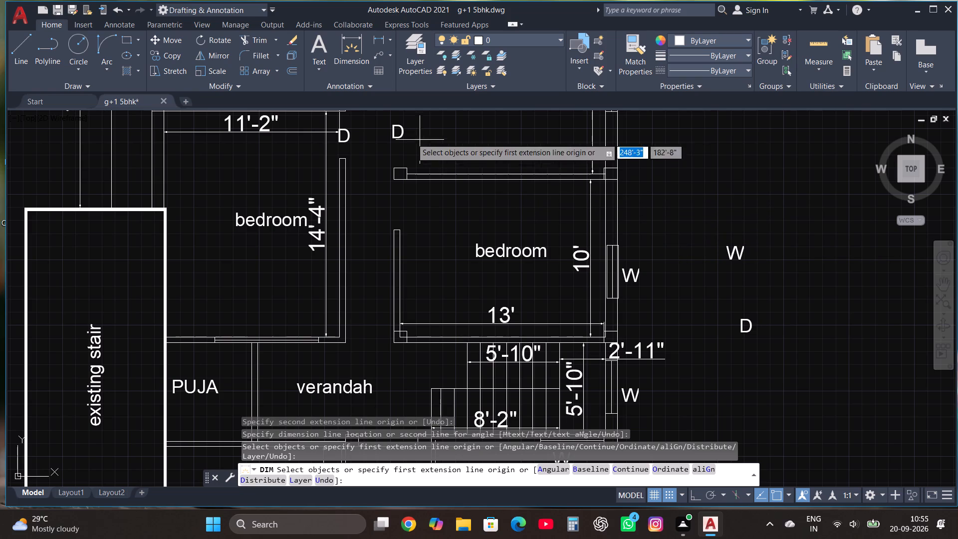
Copy the upper bed room's D door label south to the doorway opening in the southeast bedroom's west wall.
click(392, 132)
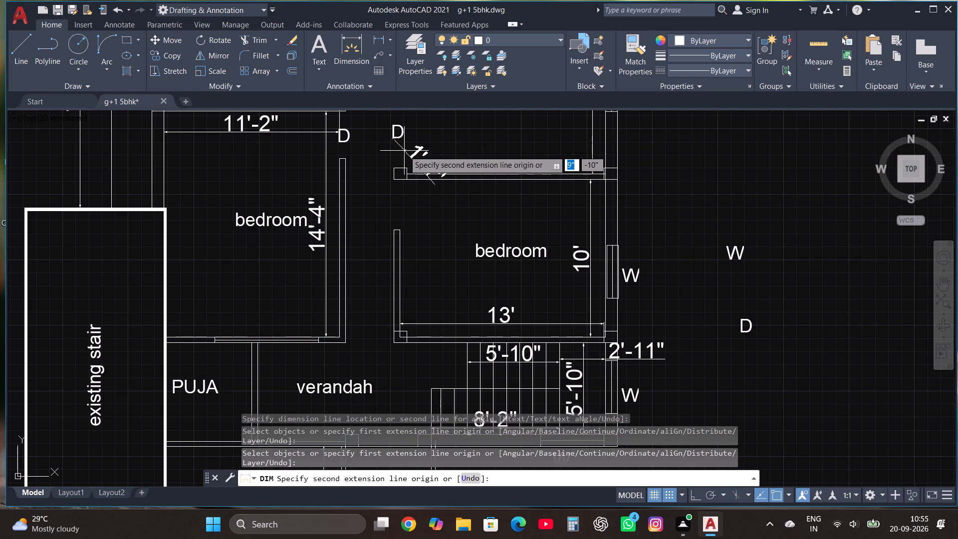
key(Escape)
click(399, 134)
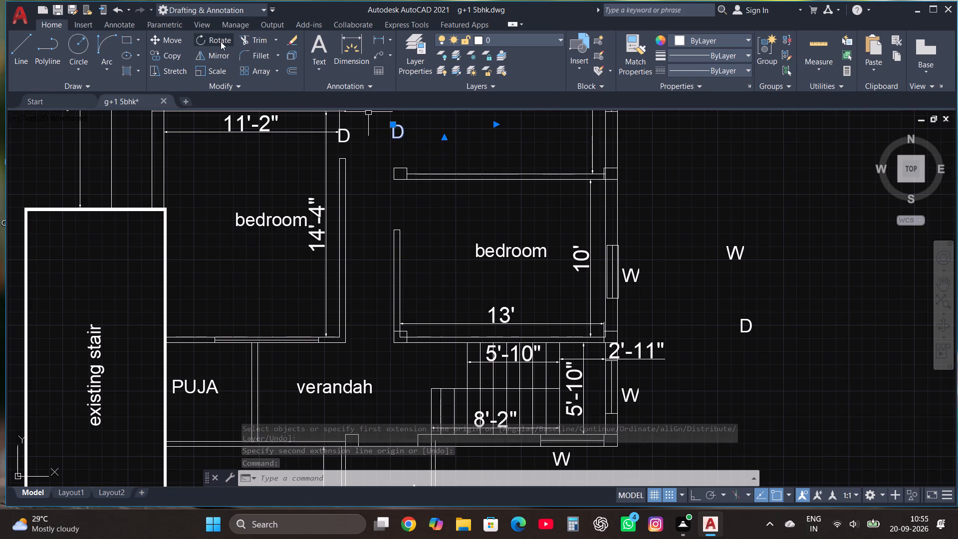
click(158, 54)
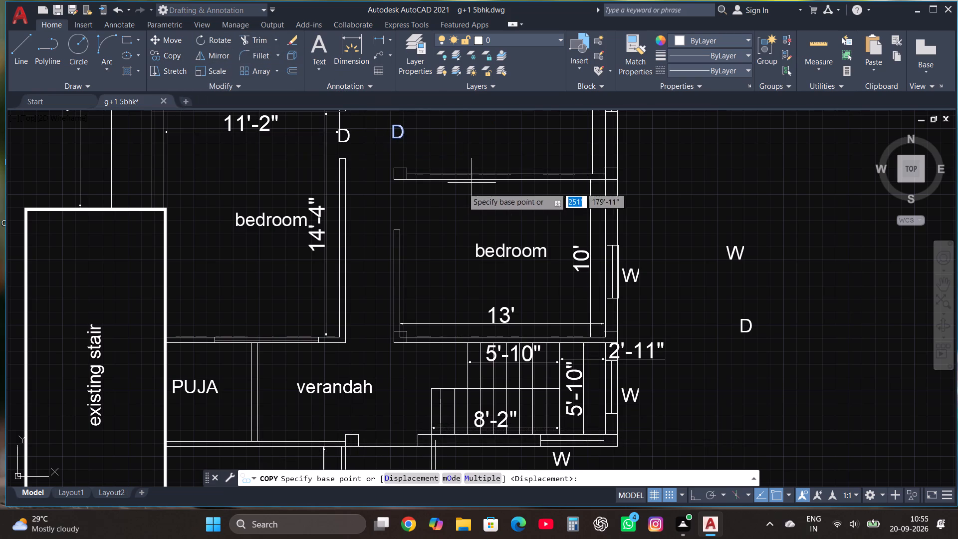
click(394, 136)
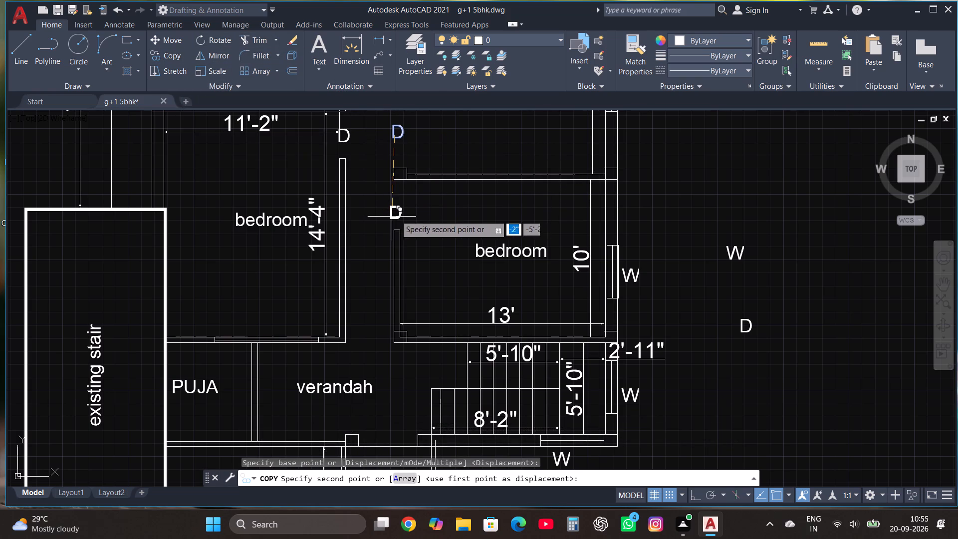
click(395, 208)
Dimension the PUJA room's inside width below its label and its inside depth beside its east wall.
scroll(454, 250, down, 1)
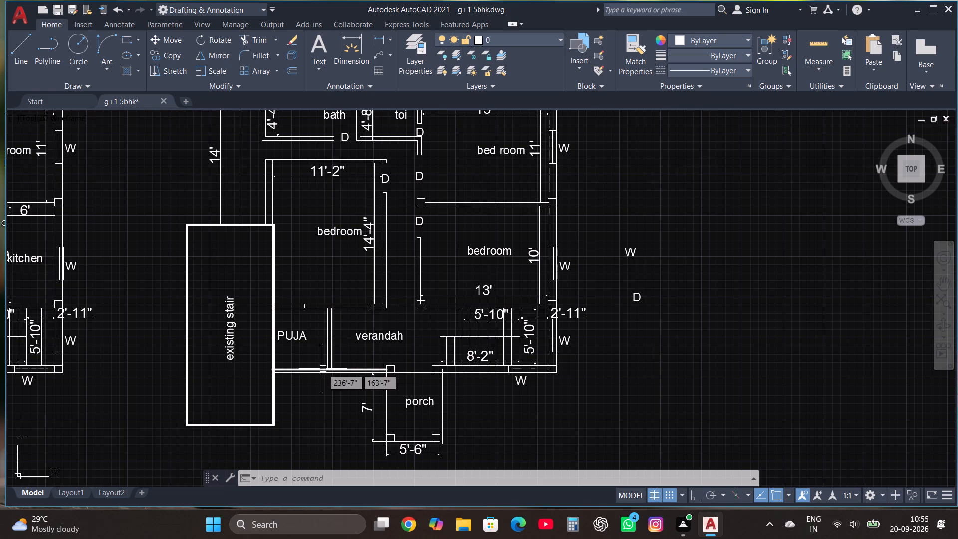
scroll(285, 378, up, 1)
click(347, 45)
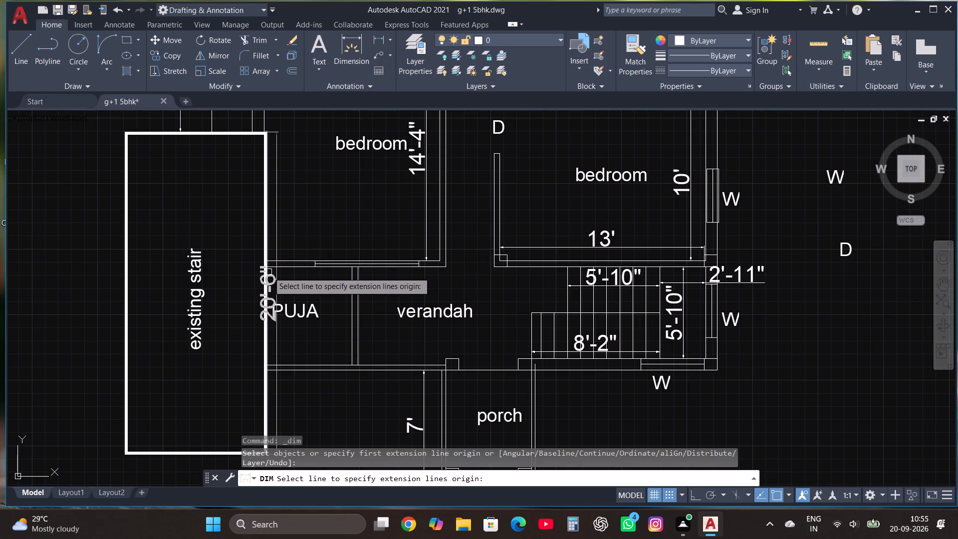
click(353, 364)
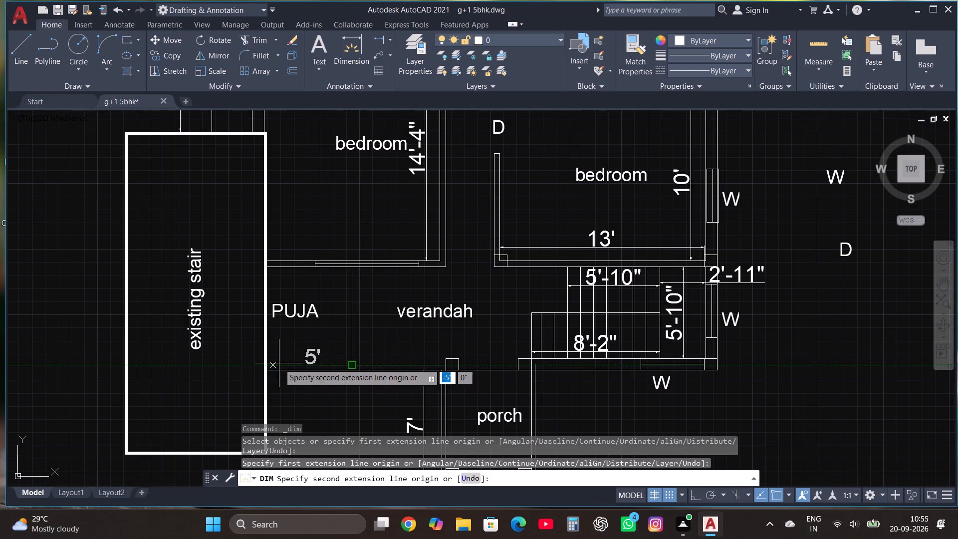
click(265, 363)
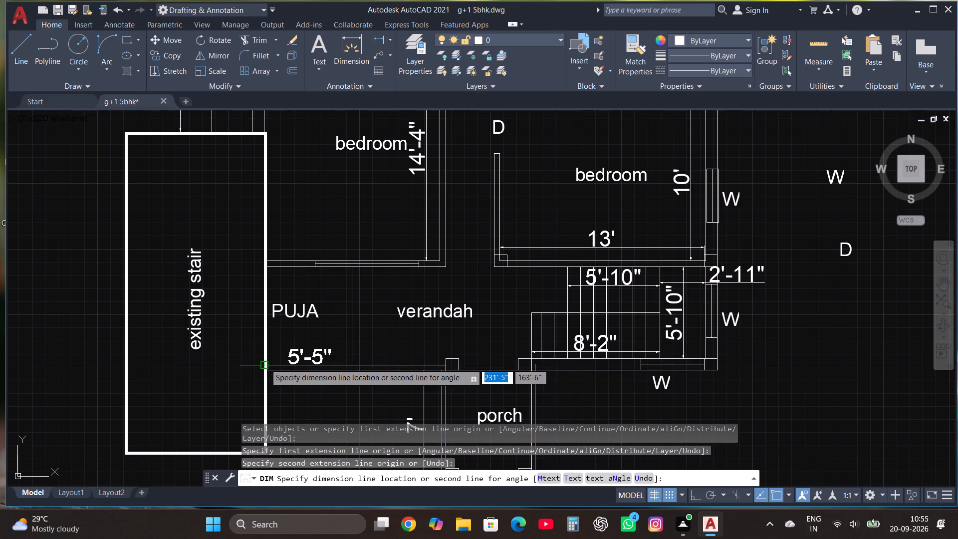
click(274, 340)
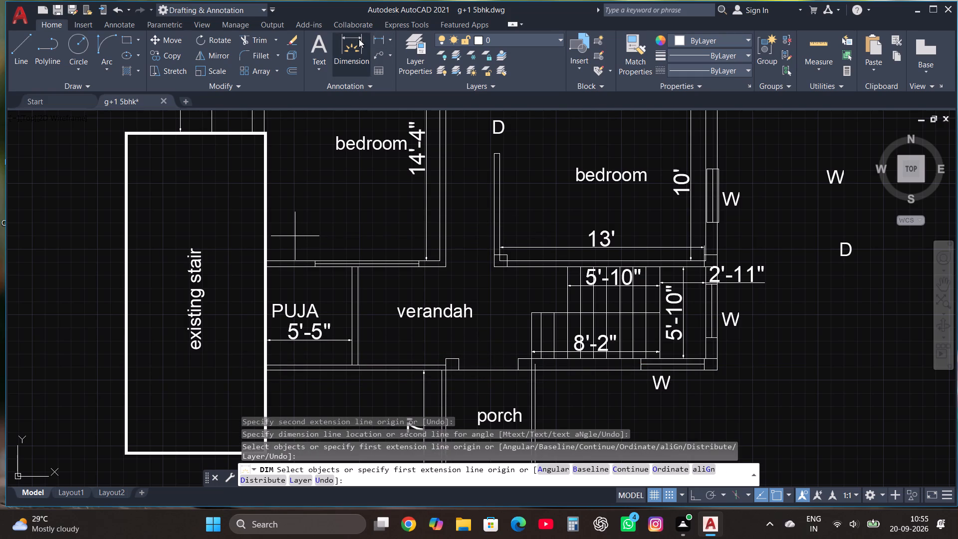
click(357, 40)
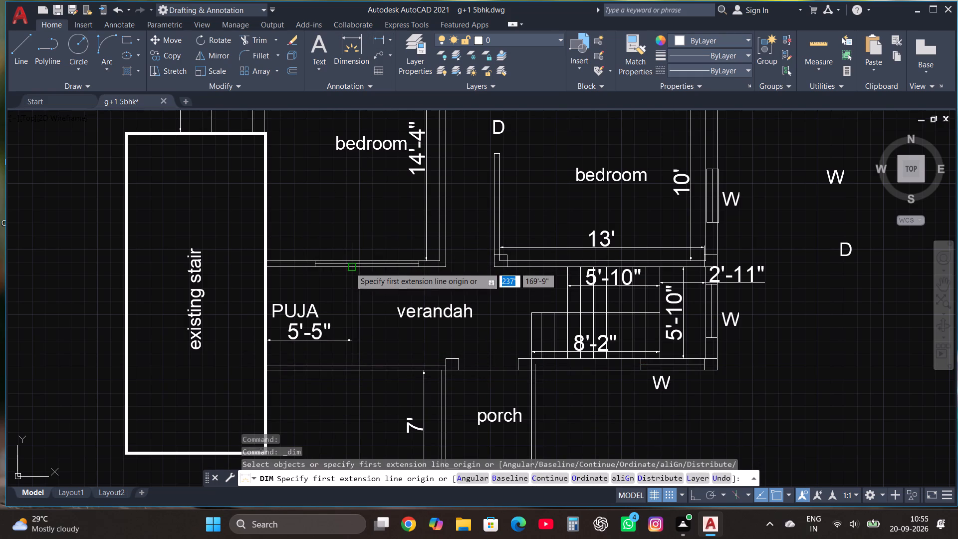
click(350, 267)
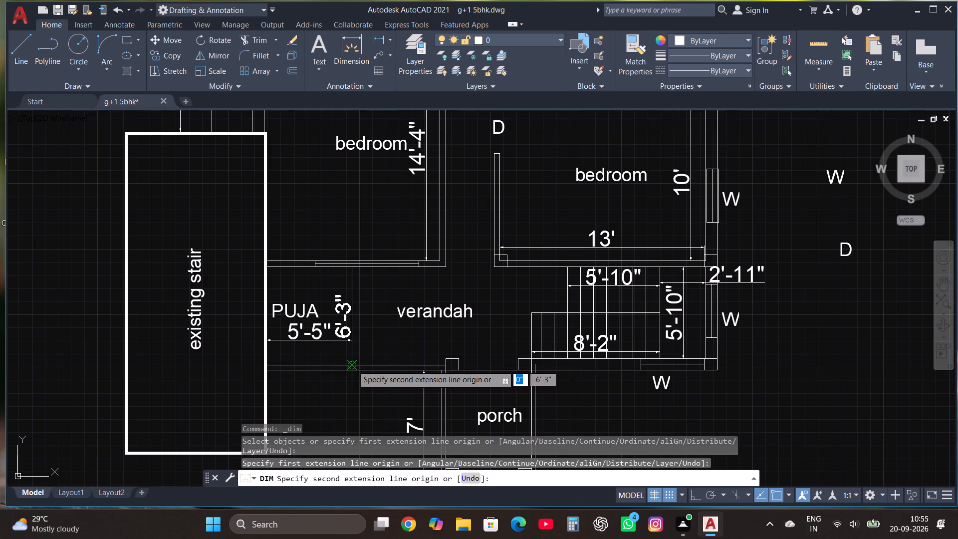
click(353, 365)
click(342, 356)
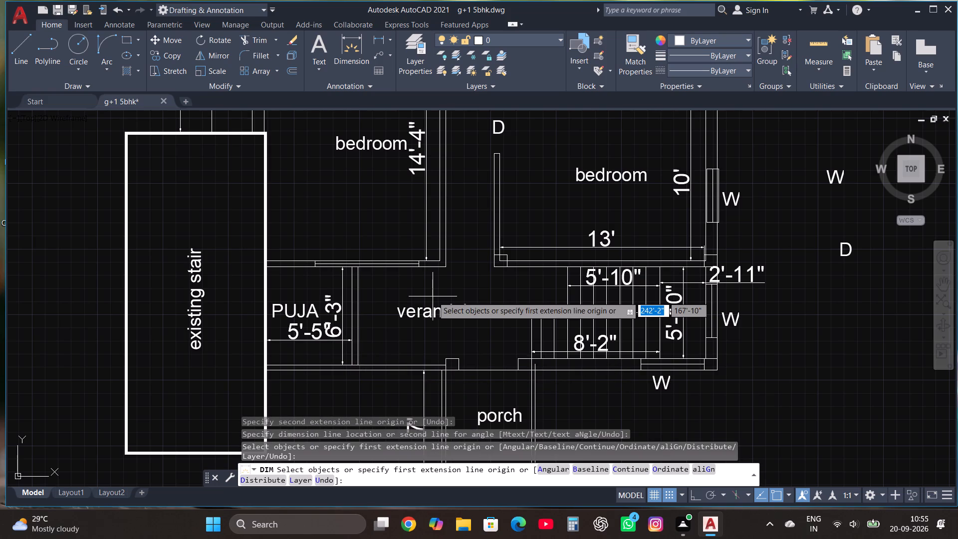
Dimension the verandah's inside depth just east of the wall shared with the PUJA room.
click(357, 44)
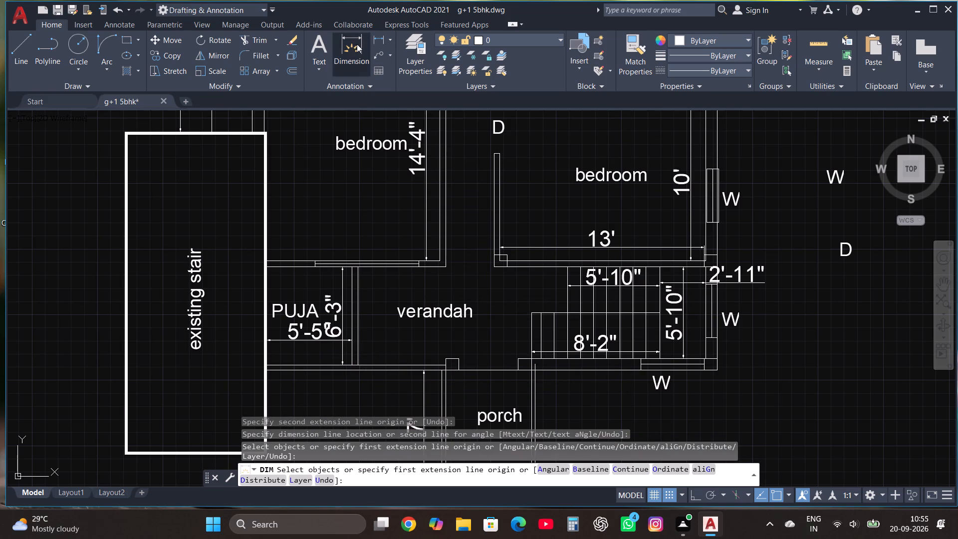
click(356, 365)
click(356, 266)
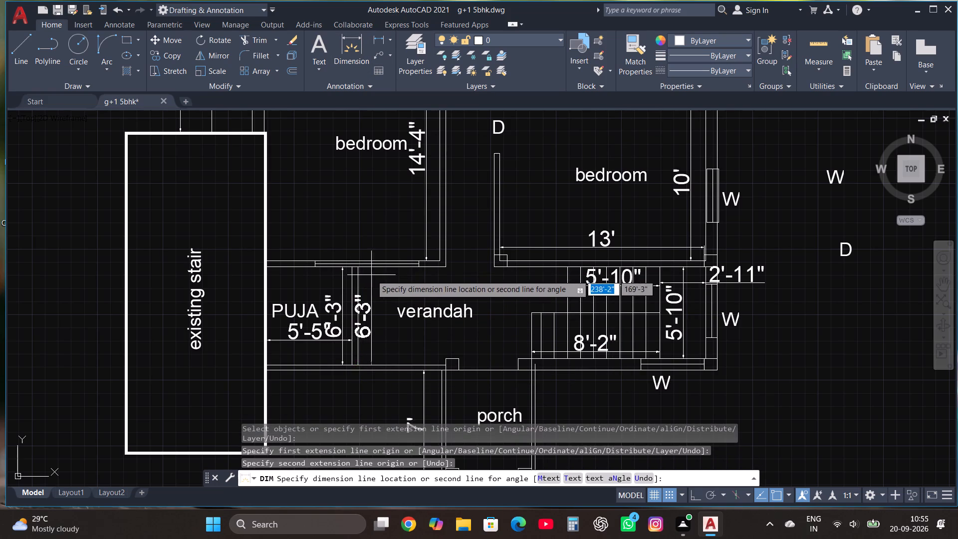
click(379, 278)
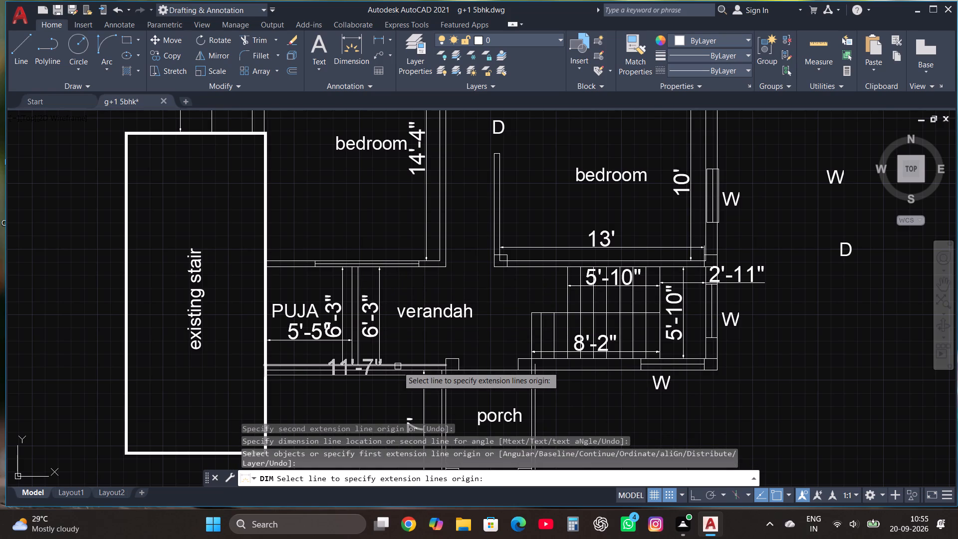
Dimension the width of the passage between the two bedrooms, placing the dimension line north of the verandah.
scroll(451, 316, down, 1)
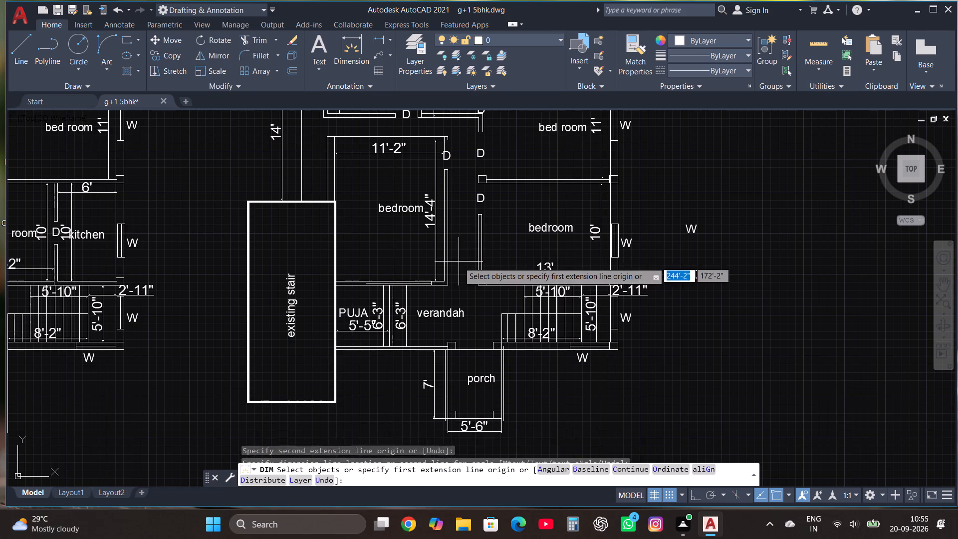
scroll(459, 262, up, 2)
click(351, 42)
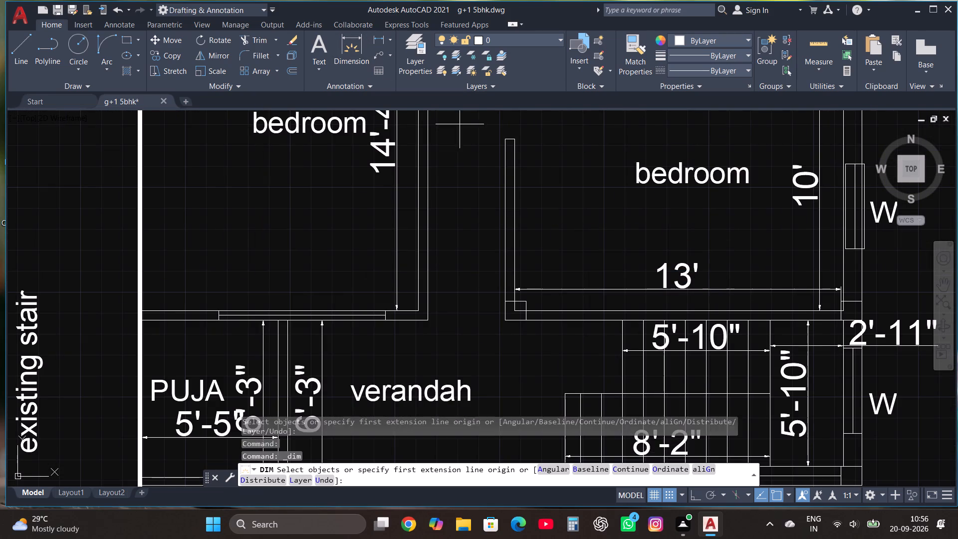
click(428, 319)
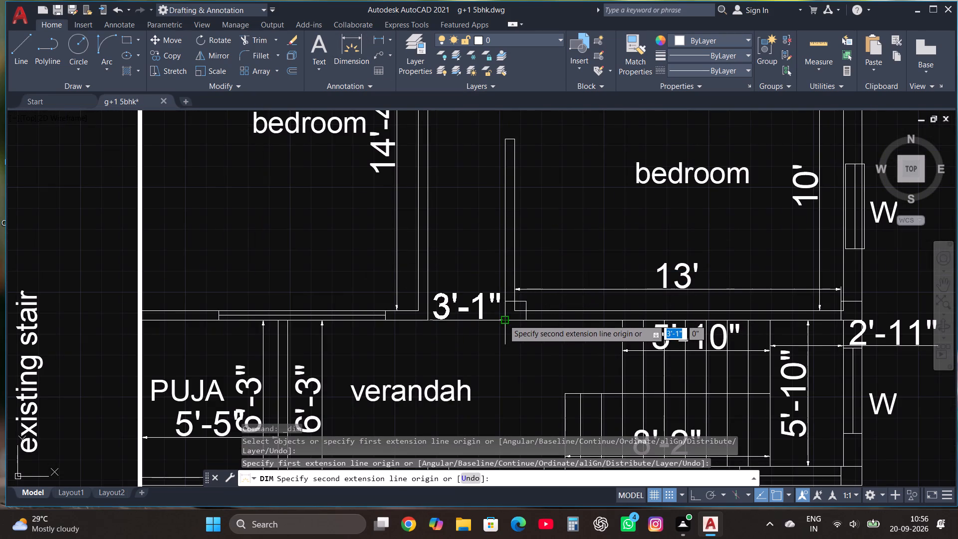
click(503, 319)
click(501, 254)
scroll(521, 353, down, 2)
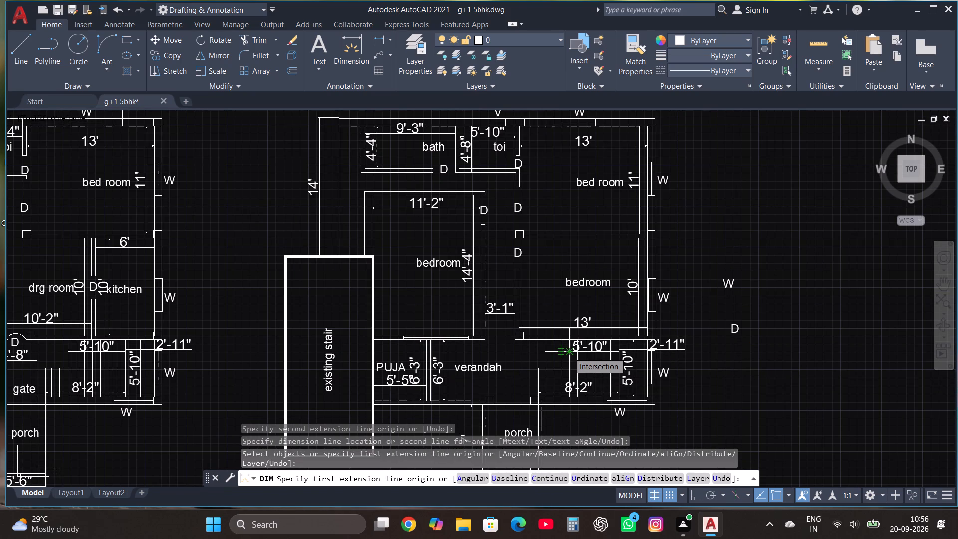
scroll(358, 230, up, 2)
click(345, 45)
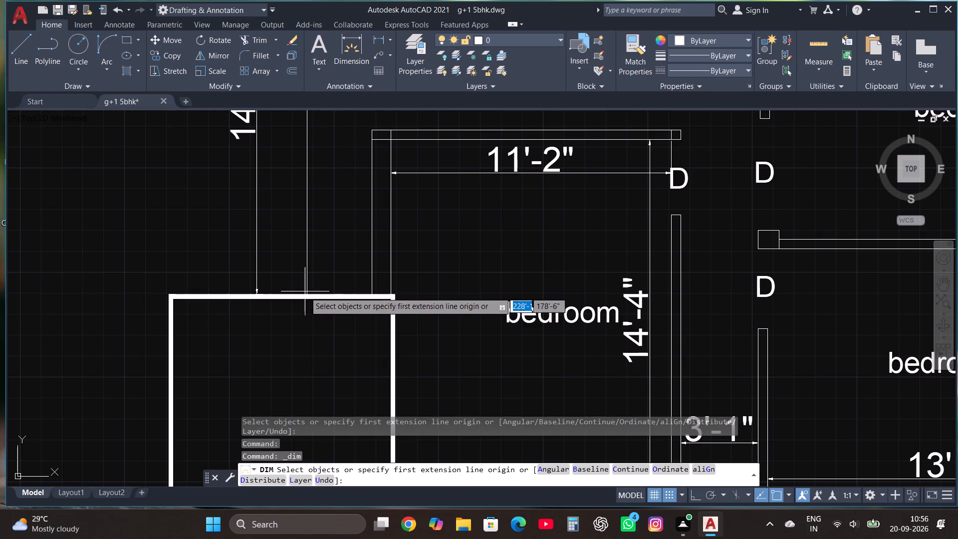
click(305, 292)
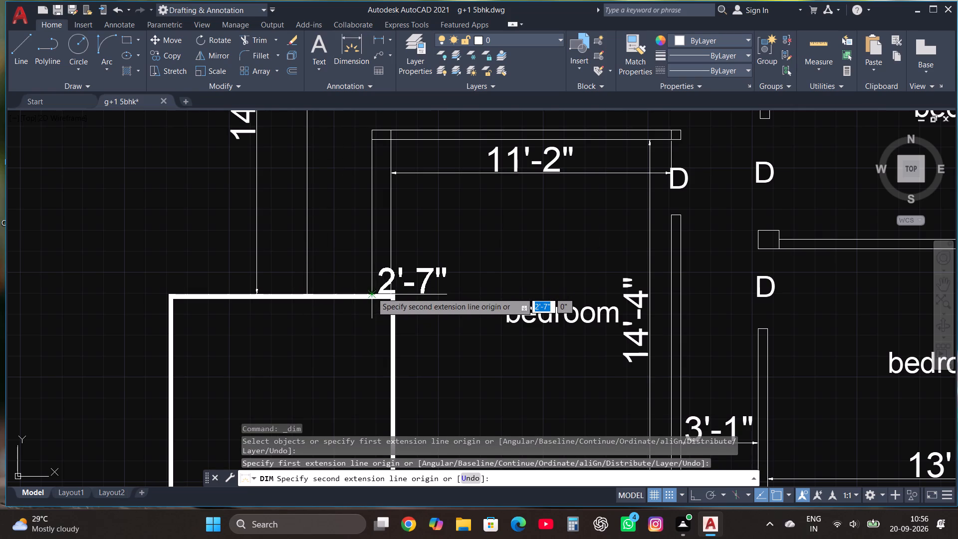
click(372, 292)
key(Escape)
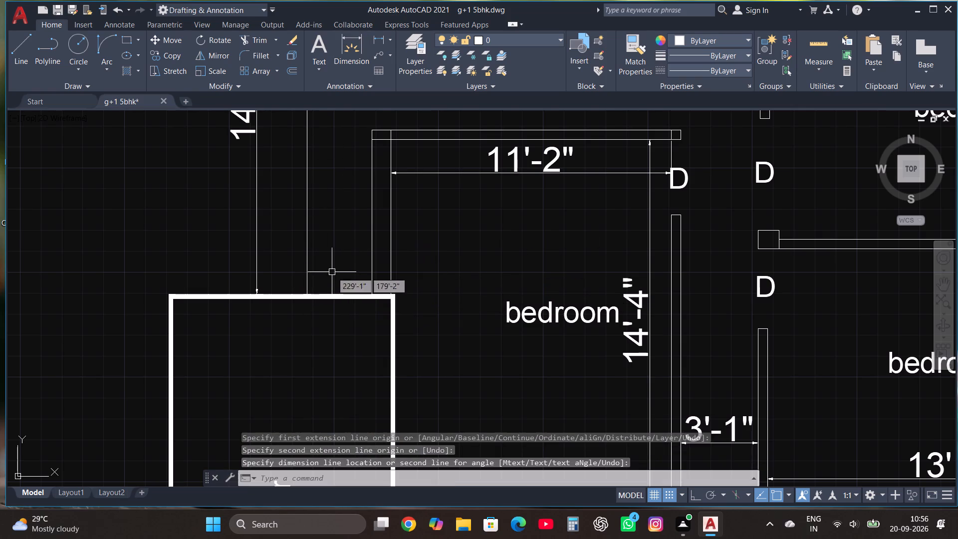
Start a hatch and choose the GRAVEL pattern for filling the plan's columns.
scroll(337, 295, down, 3)
scroll(548, 273, down, 1)
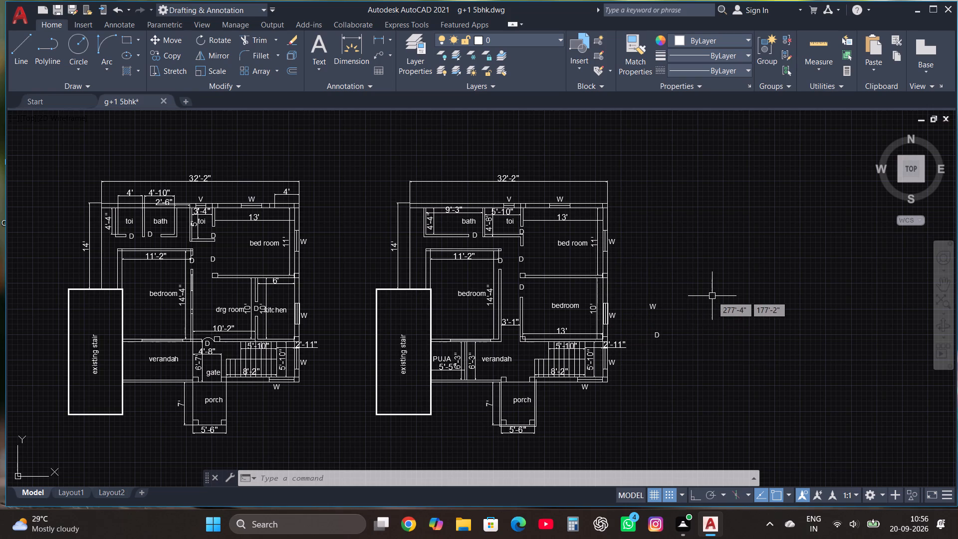
scroll(690, 278, down, 1)
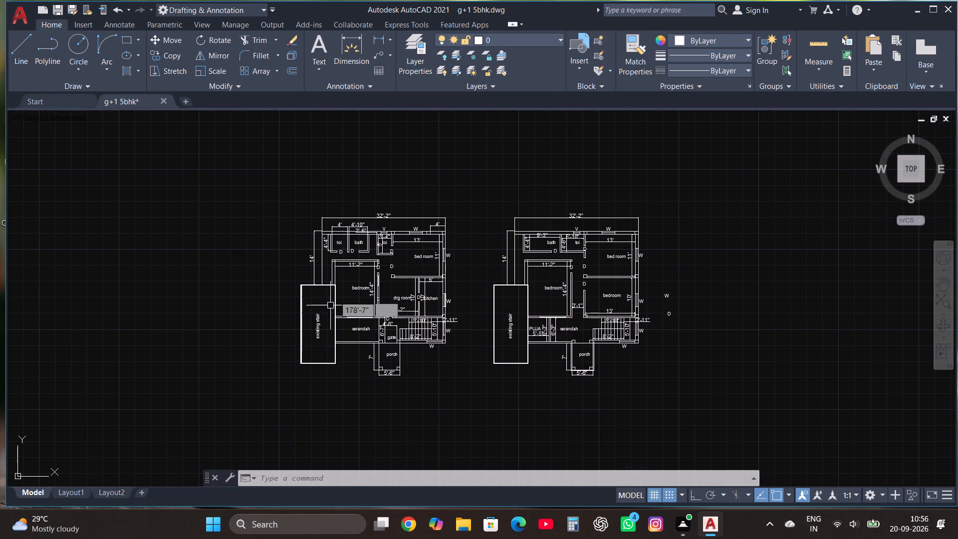
scroll(350, 234, up, 1)
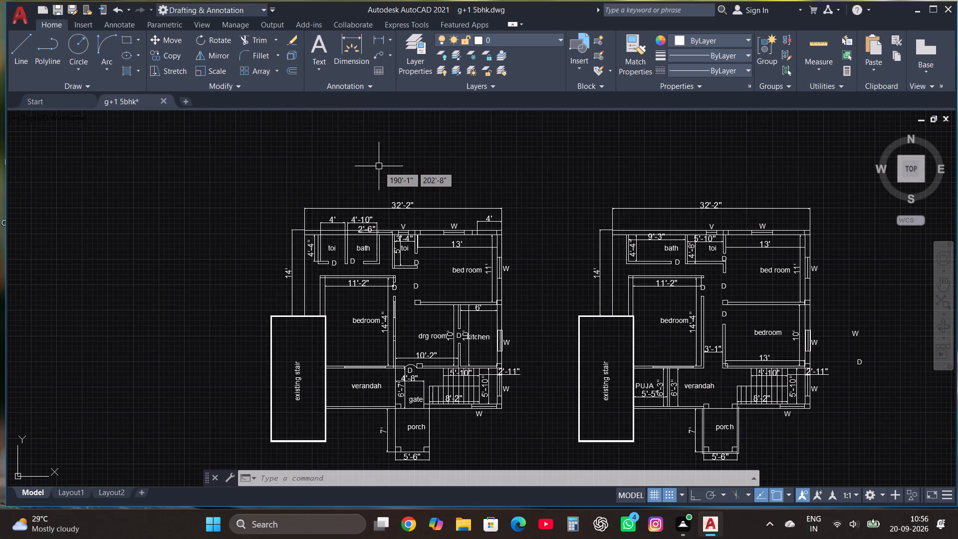
text(HAT)
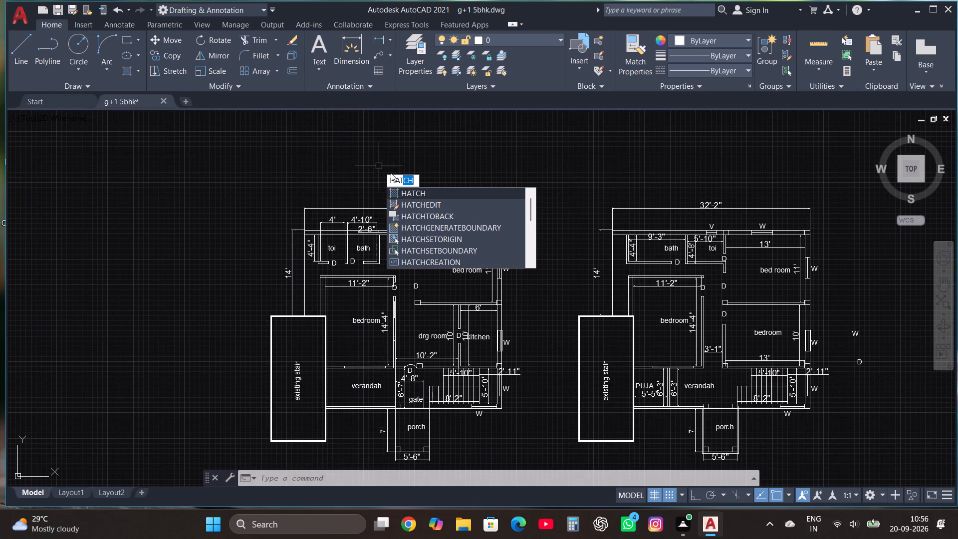
click(414, 194)
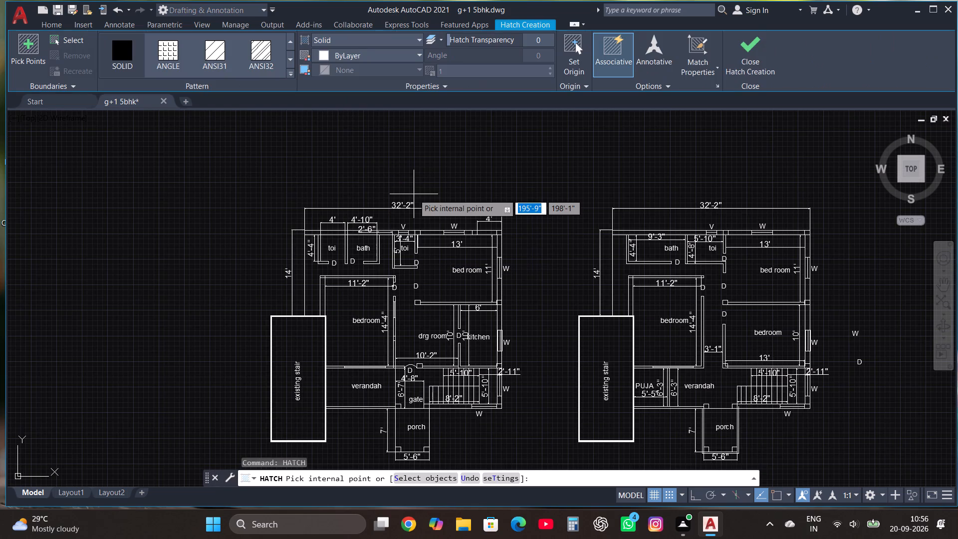
click(290, 61)
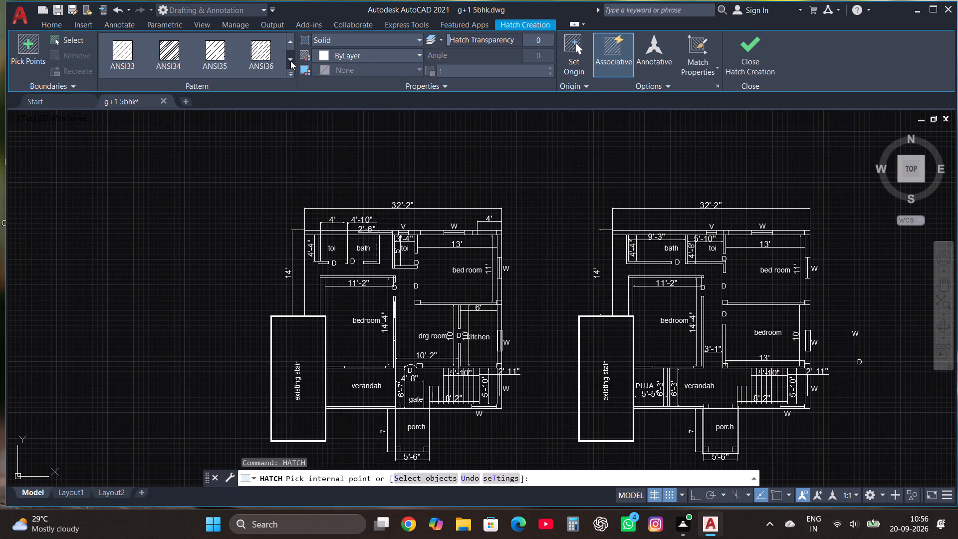
click(290, 61)
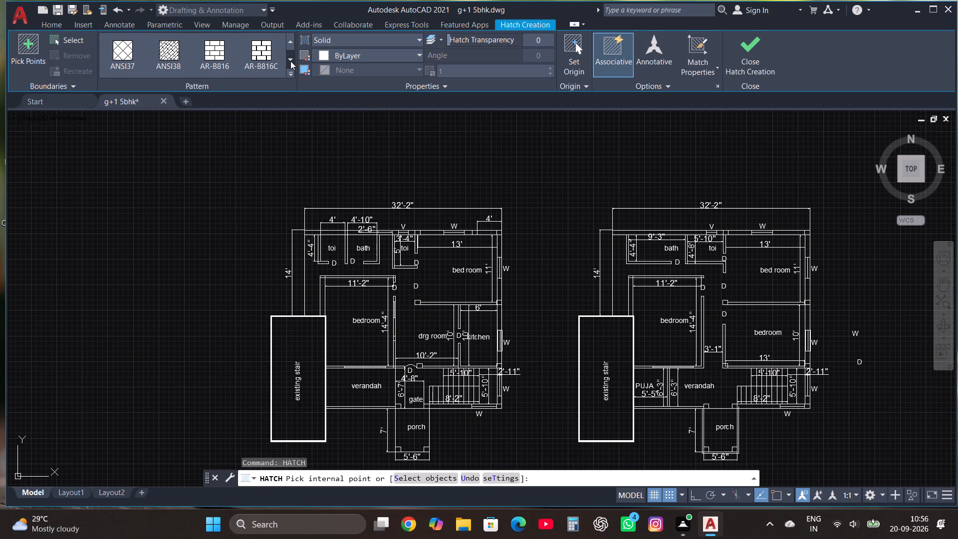
click(290, 61)
click(290, 61)
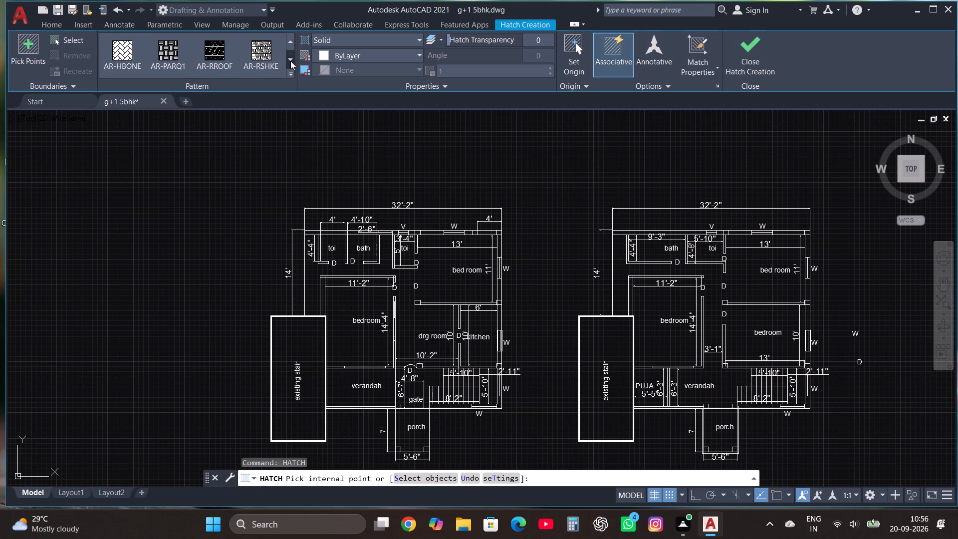
click(290, 61)
click(290, 61)
click(290, 61)
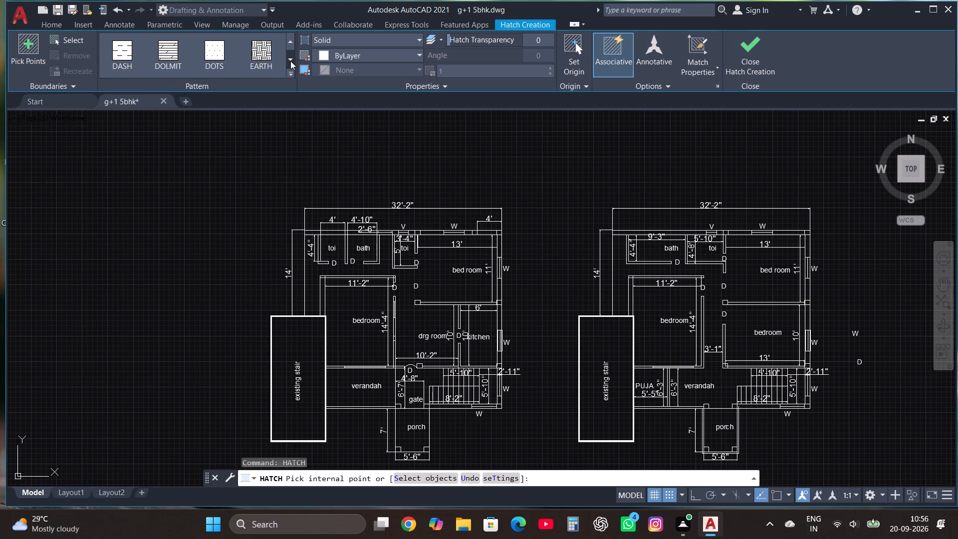
click(290, 61)
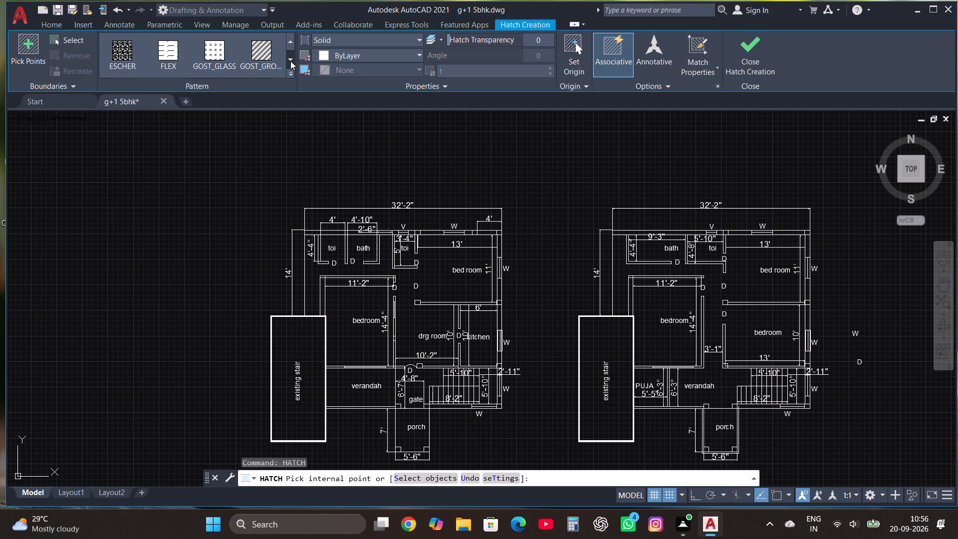
click(290, 61)
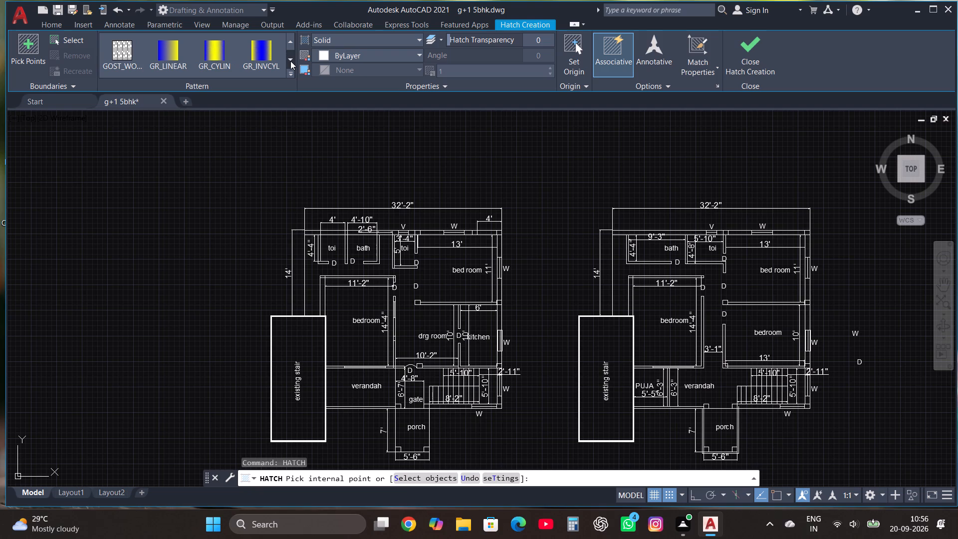
click(290, 61)
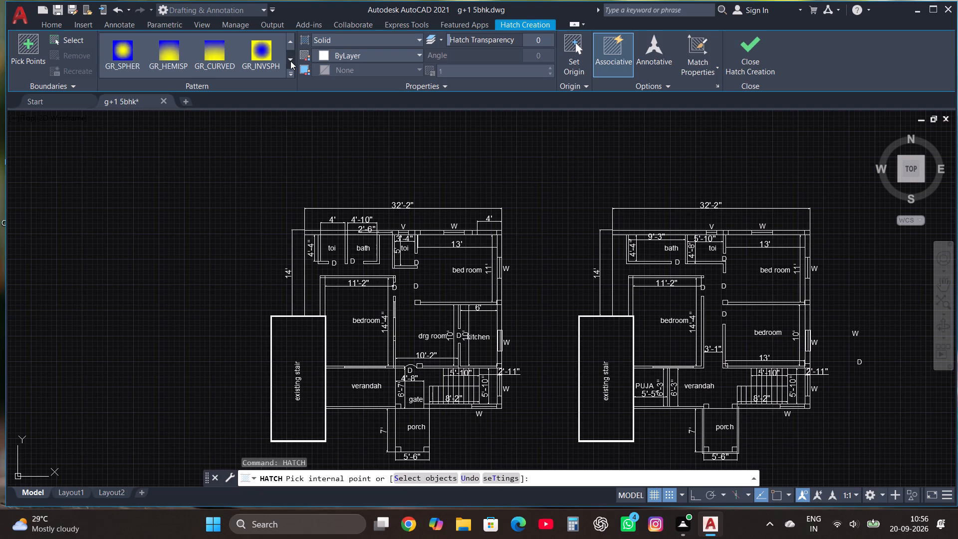
click(290, 61)
click(290, 61)
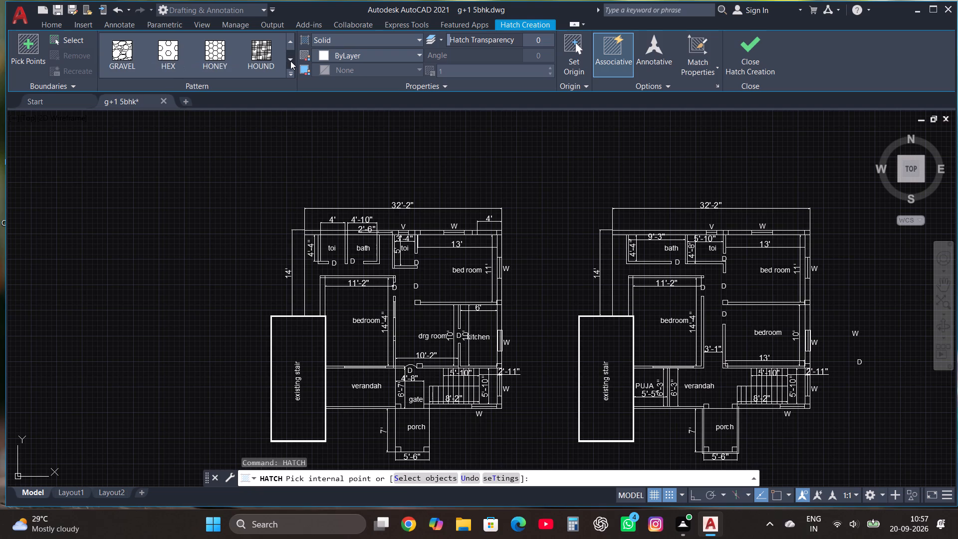
click(290, 61)
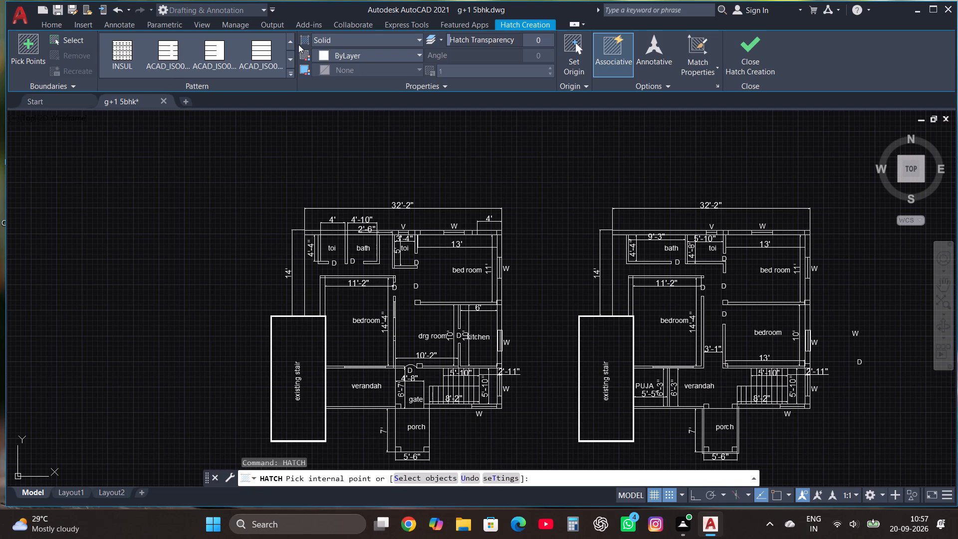
click(292, 45)
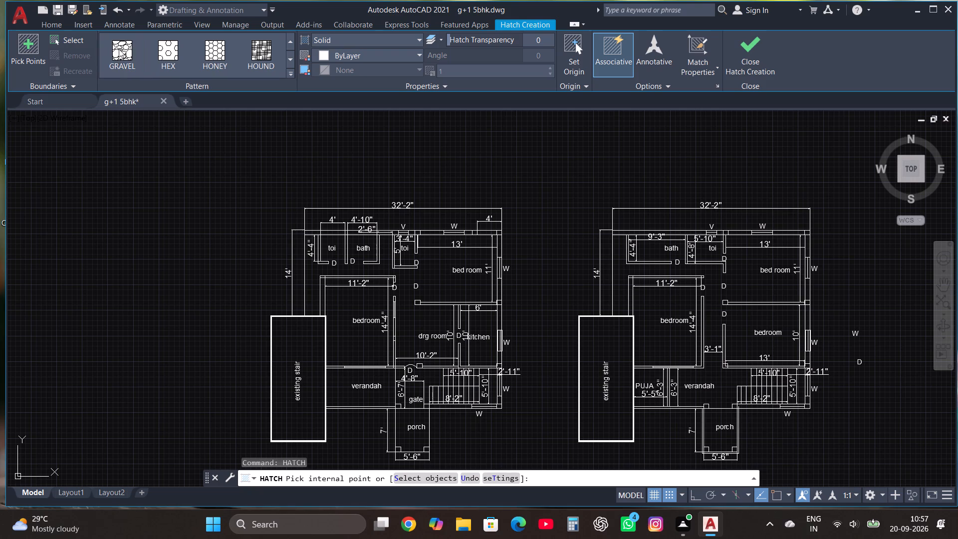
click(288, 57)
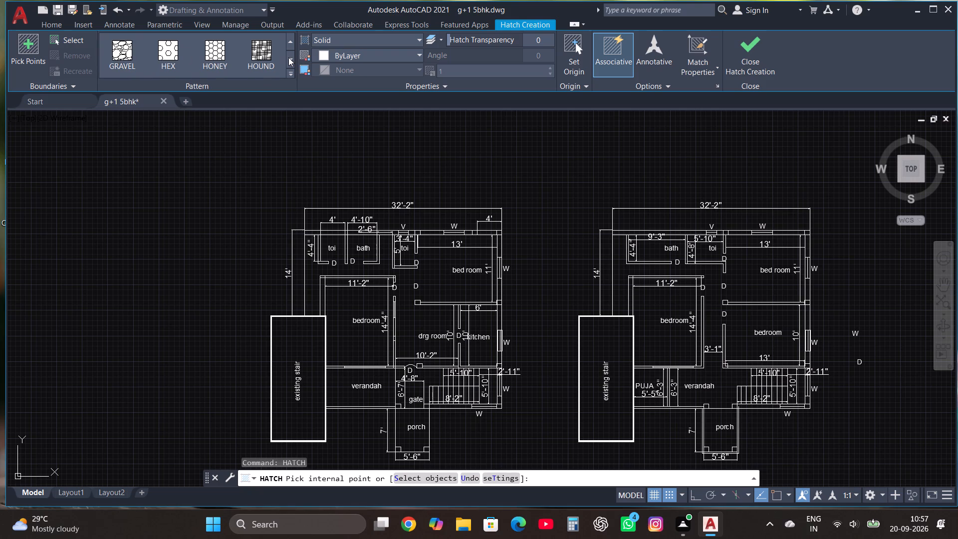
click(288, 57)
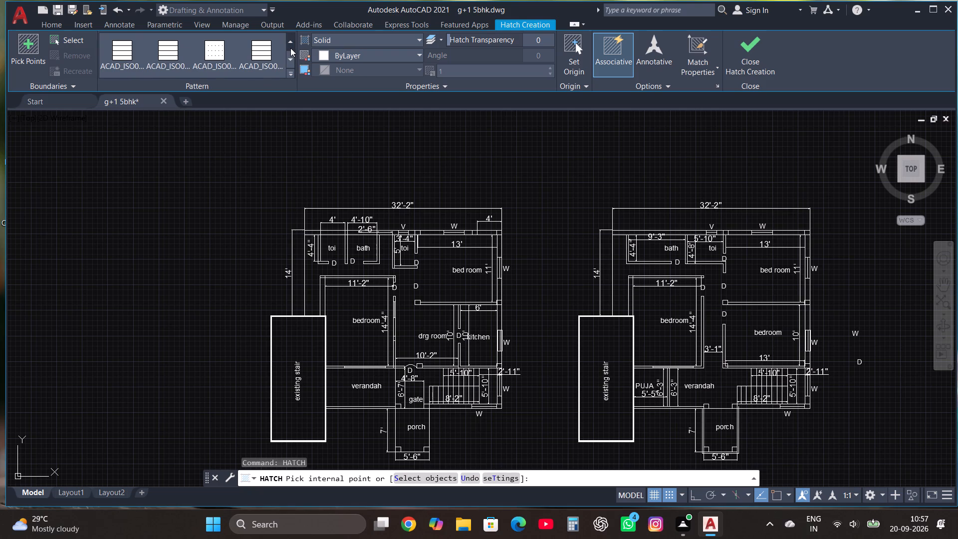
double_click(290, 48)
click(290, 48)
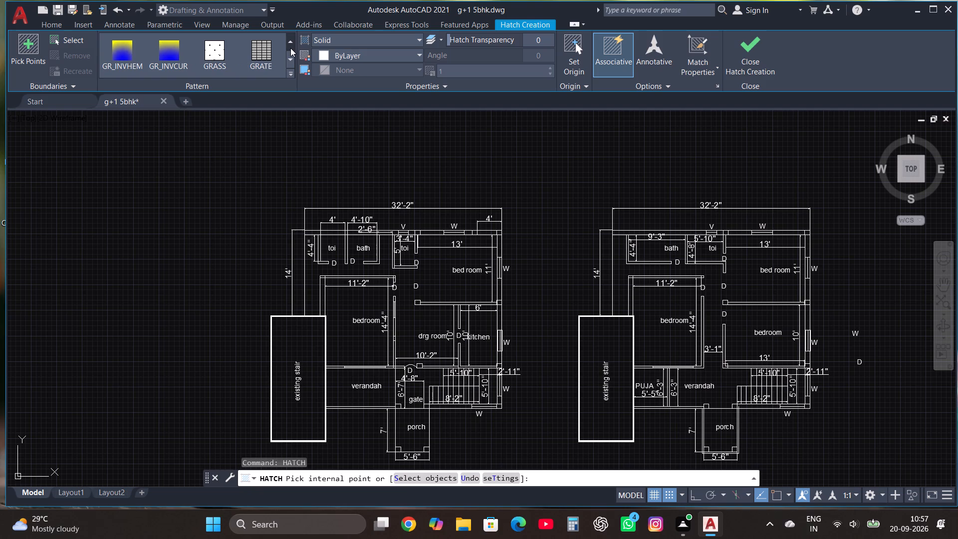
click(289, 58)
click(123, 53)
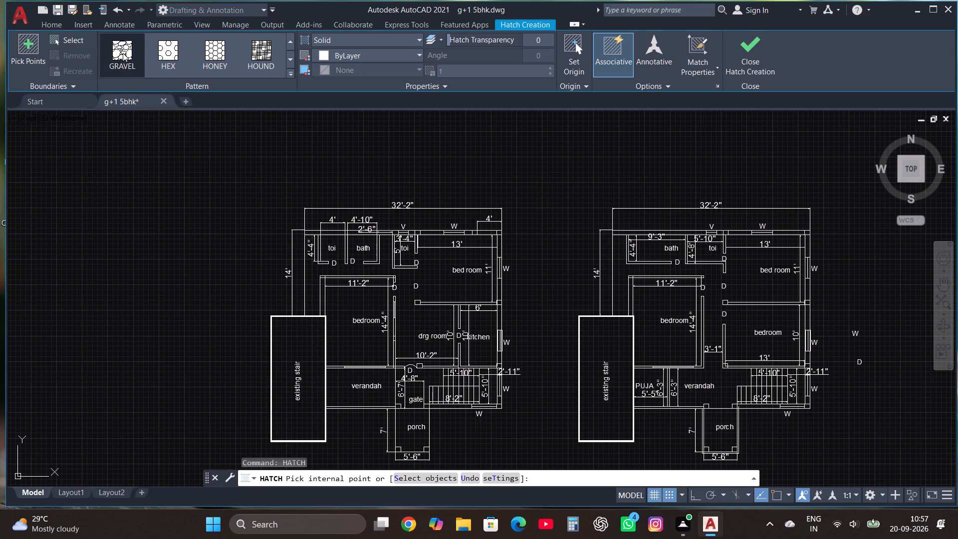
Hatch the second plan's north-wall column between the toi and bed room, trying pattern scales 4 and 3 and settling on 0.2.
scroll(785, 238, up, 3)
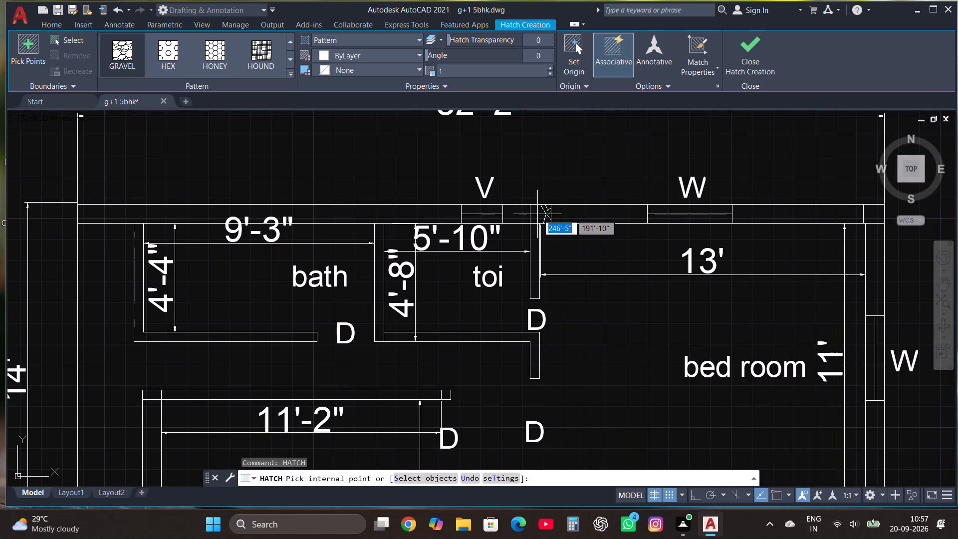
click(489, 74)
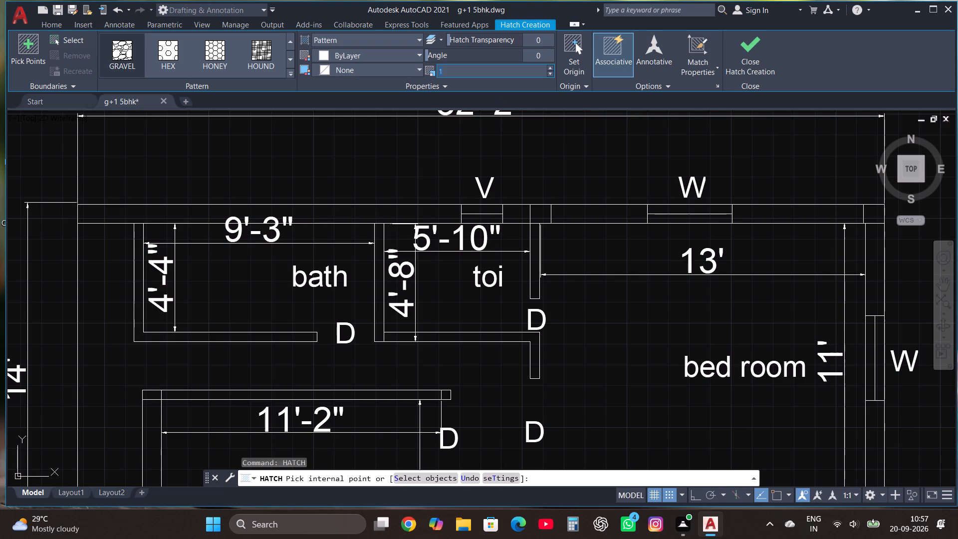
key(4)
key(Return)
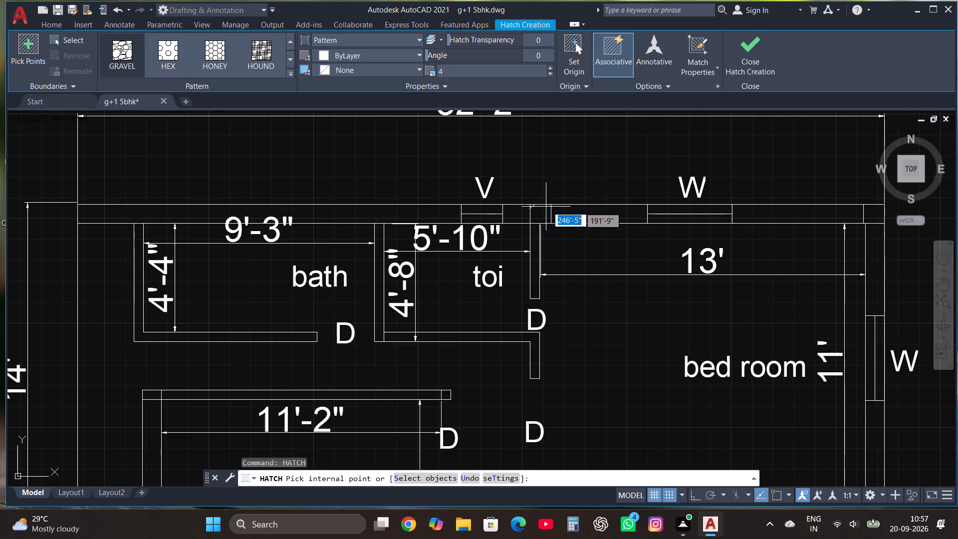
click(539, 212)
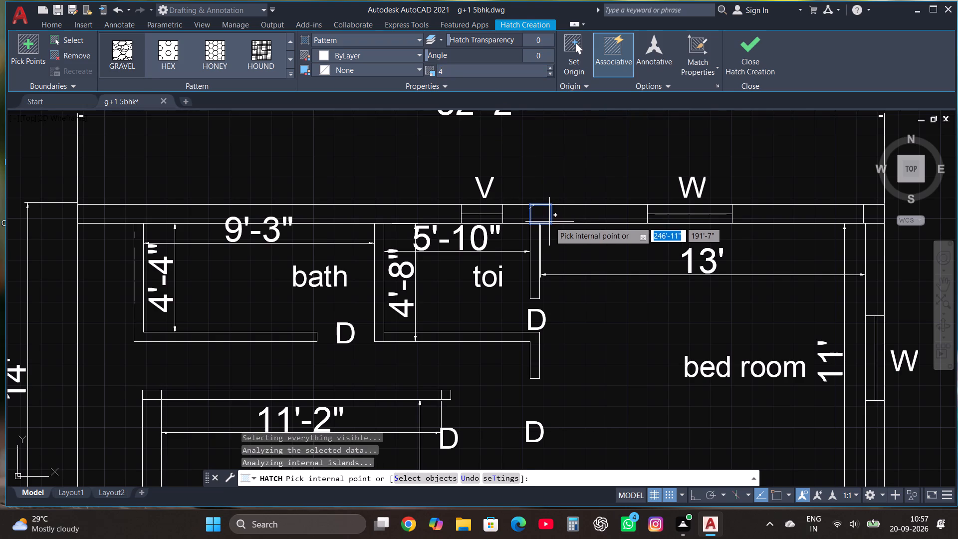
click(452, 73)
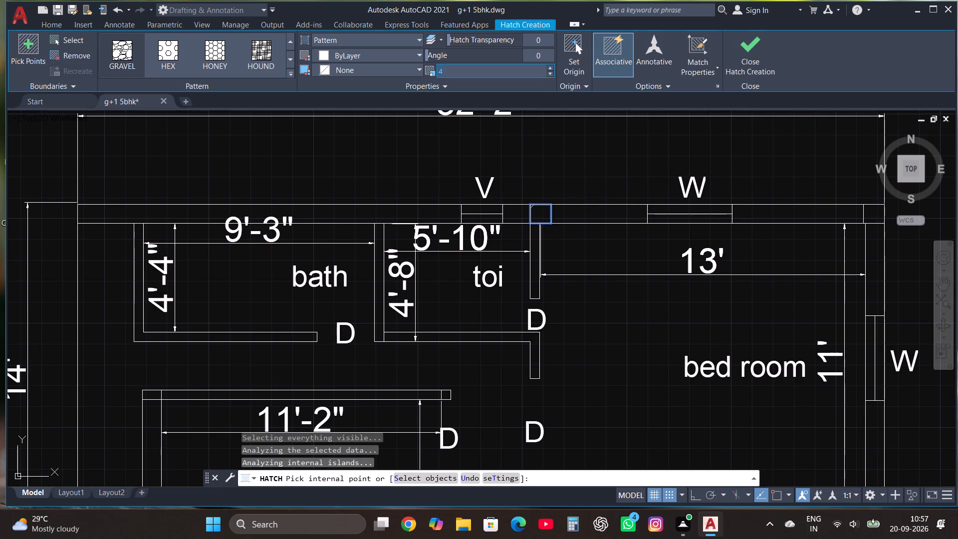
key(3)
key(Return)
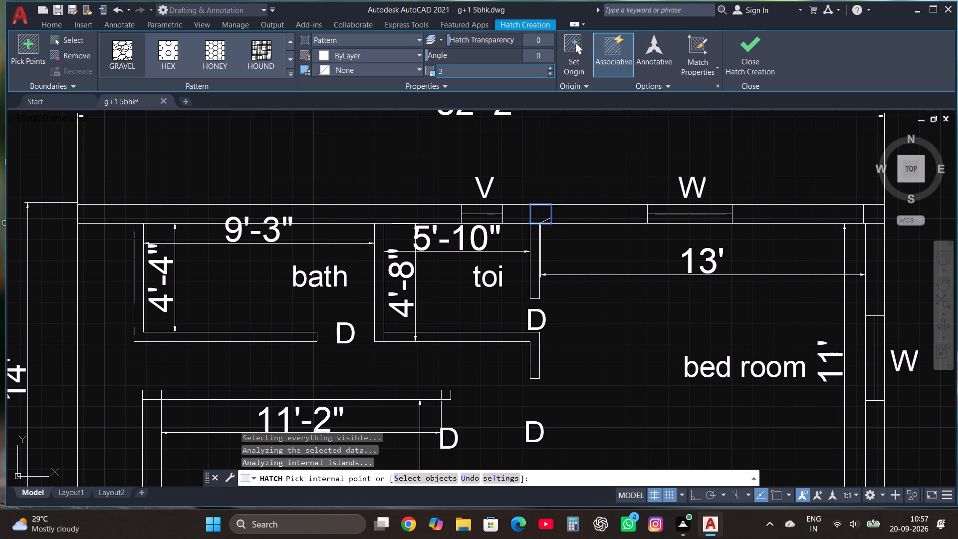
click(452, 73)
text(0.2)
key(Return)
click(757, 46)
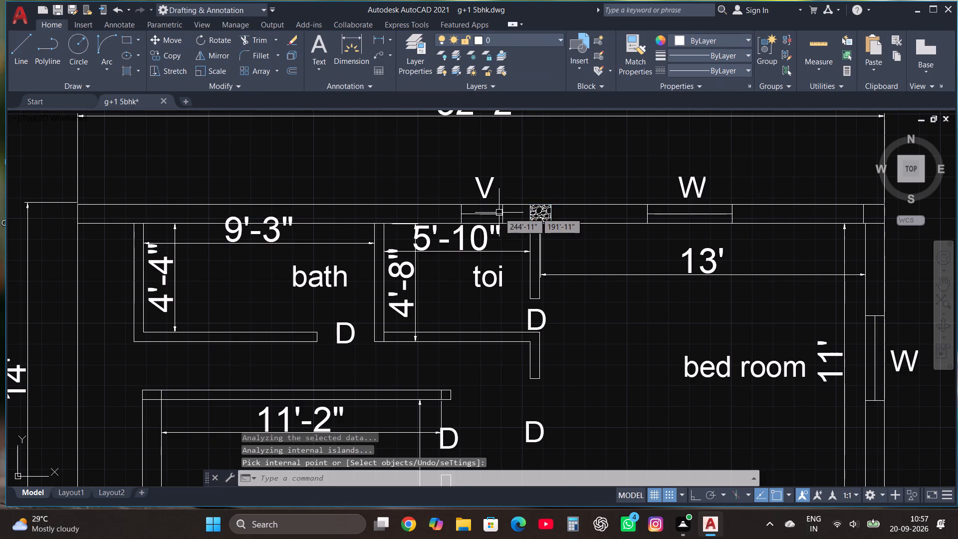
Hatch the second plan's northeast corner column and the east-wall column between the bed room and bedroom with the GRAVEL pattern.
scroll(498, 213, down, 2)
scroll(565, 220, up, 2)
scroll(455, 215, up, 3)
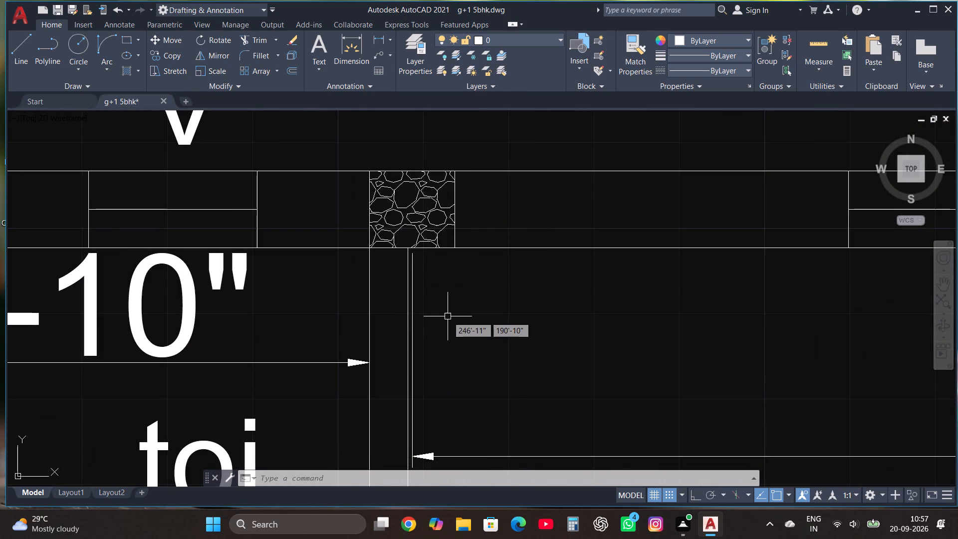
text(HAT)
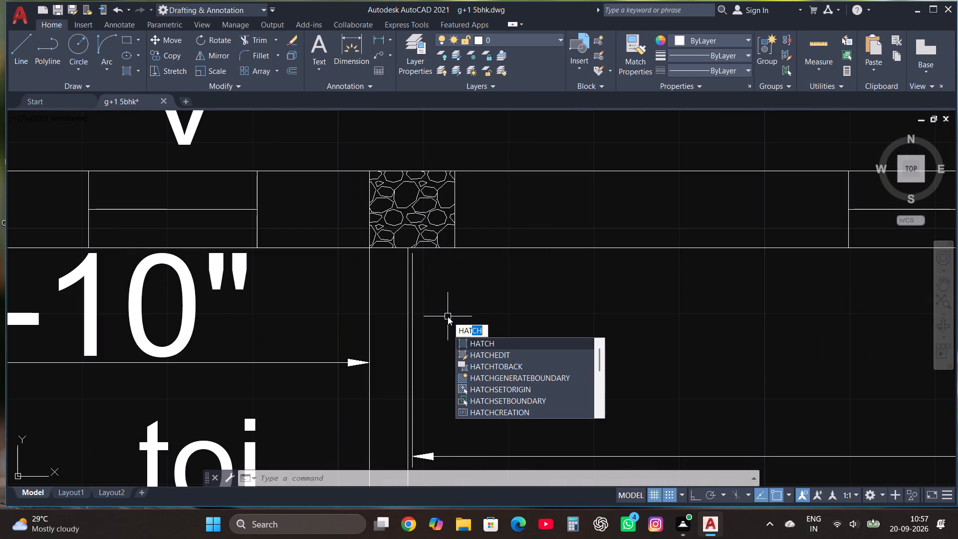
click(479, 347)
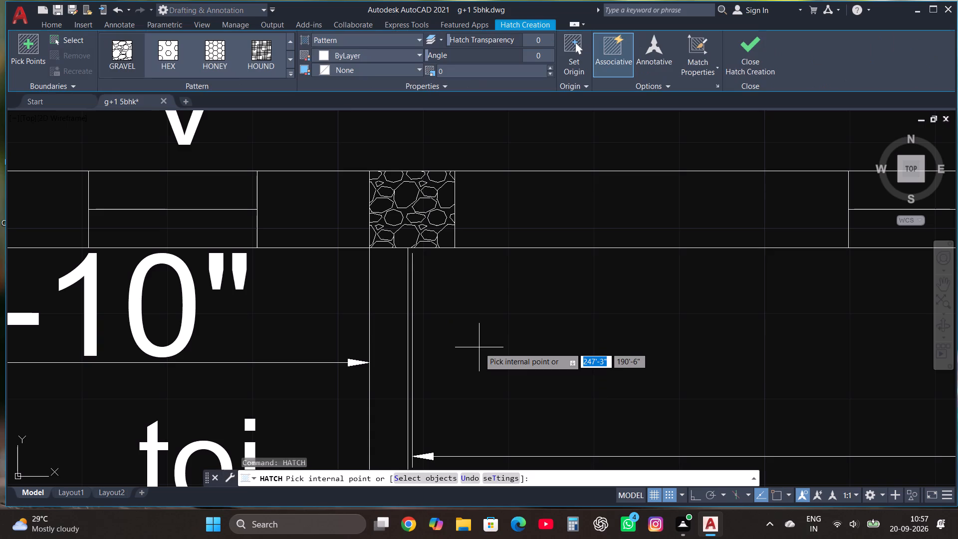
scroll(479, 347, down, 2)
scroll(529, 325, down, 2)
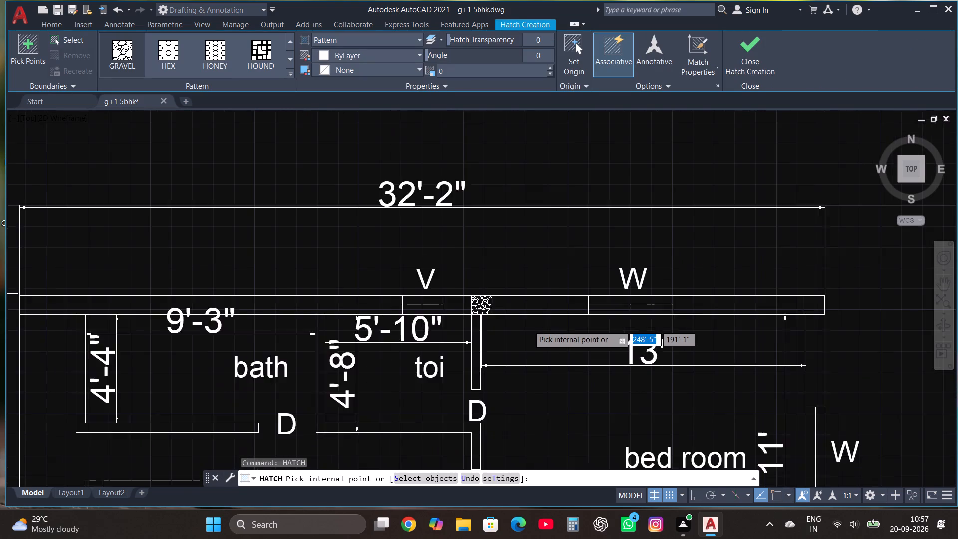
click(708, 311)
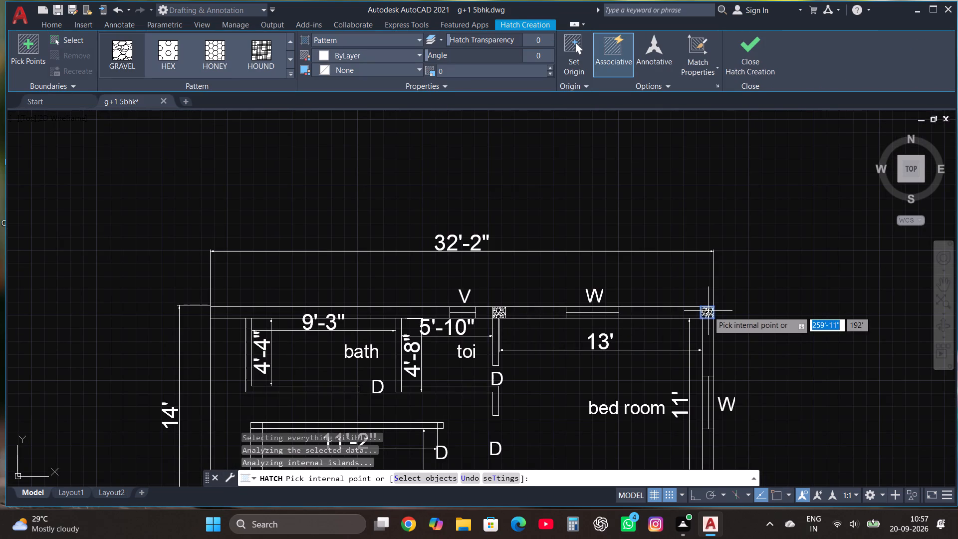
scroll(510, 281, down, 1)
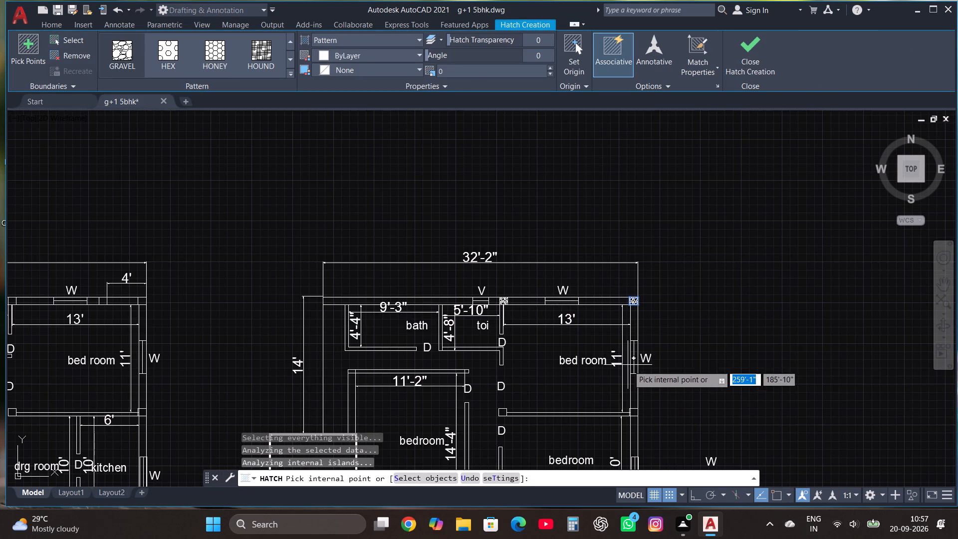
scroll(635, 414, up, 2)
click(635, 414)
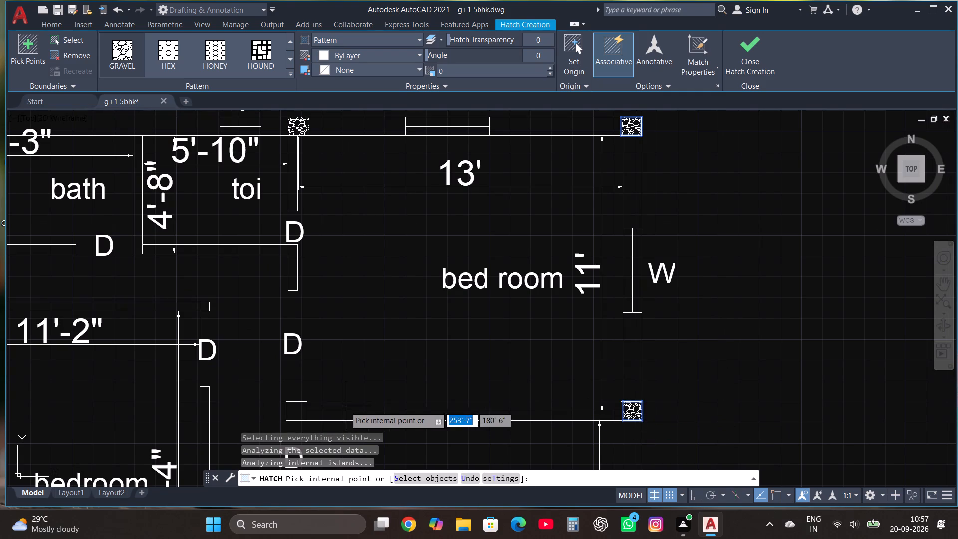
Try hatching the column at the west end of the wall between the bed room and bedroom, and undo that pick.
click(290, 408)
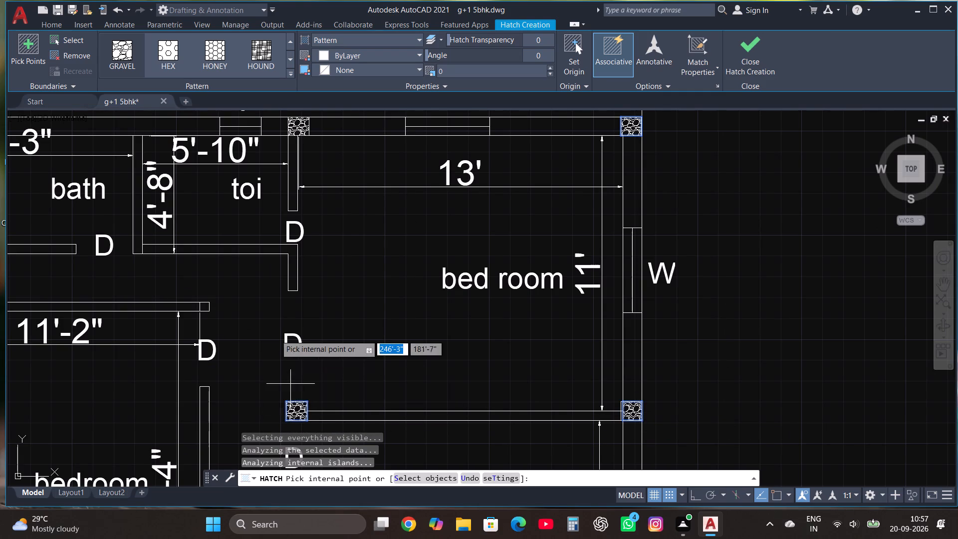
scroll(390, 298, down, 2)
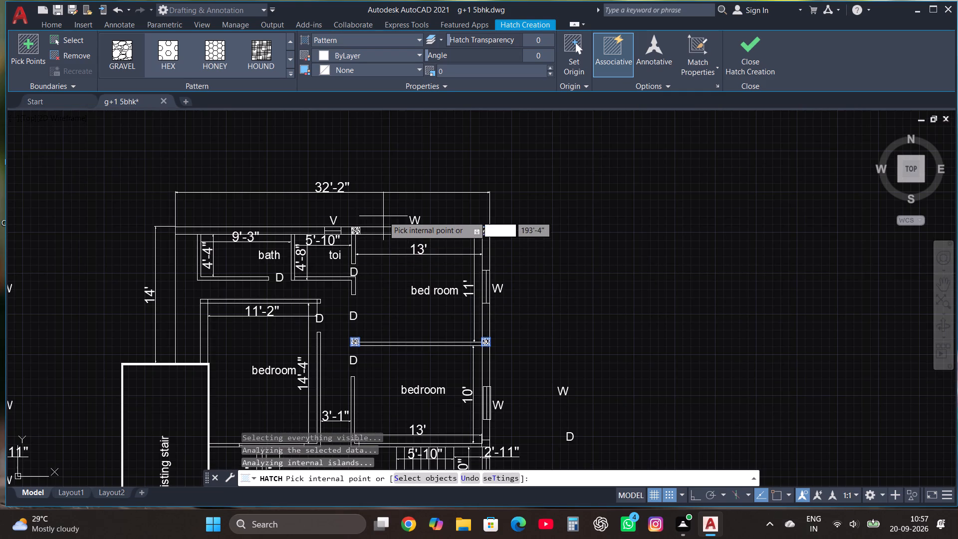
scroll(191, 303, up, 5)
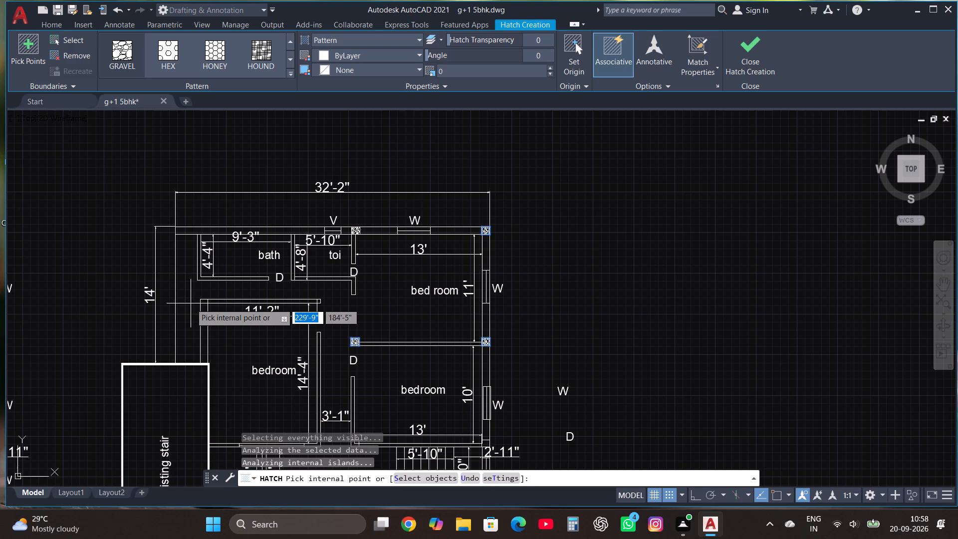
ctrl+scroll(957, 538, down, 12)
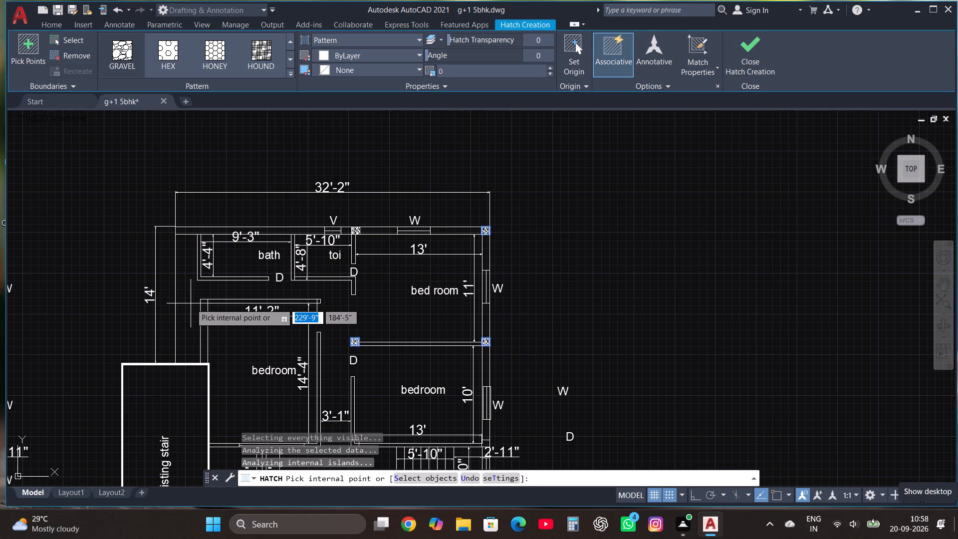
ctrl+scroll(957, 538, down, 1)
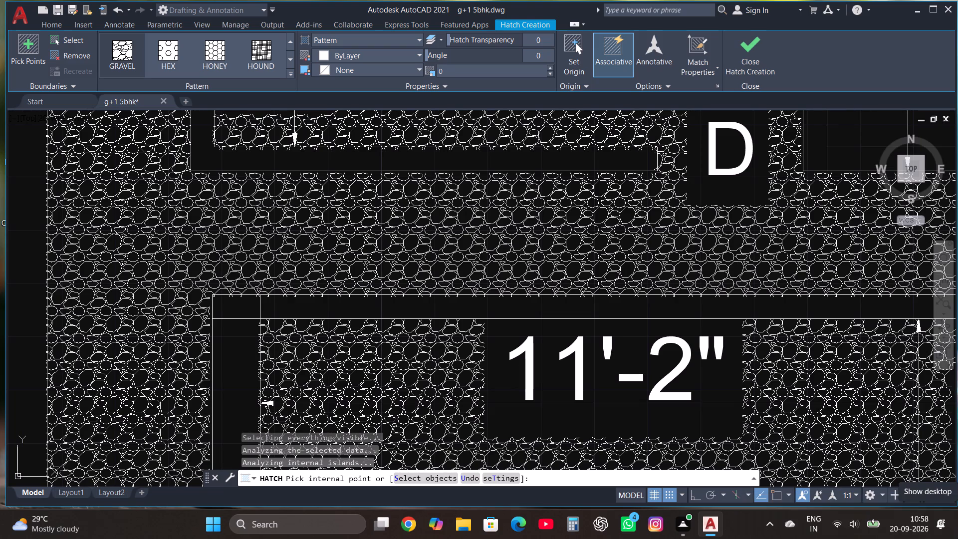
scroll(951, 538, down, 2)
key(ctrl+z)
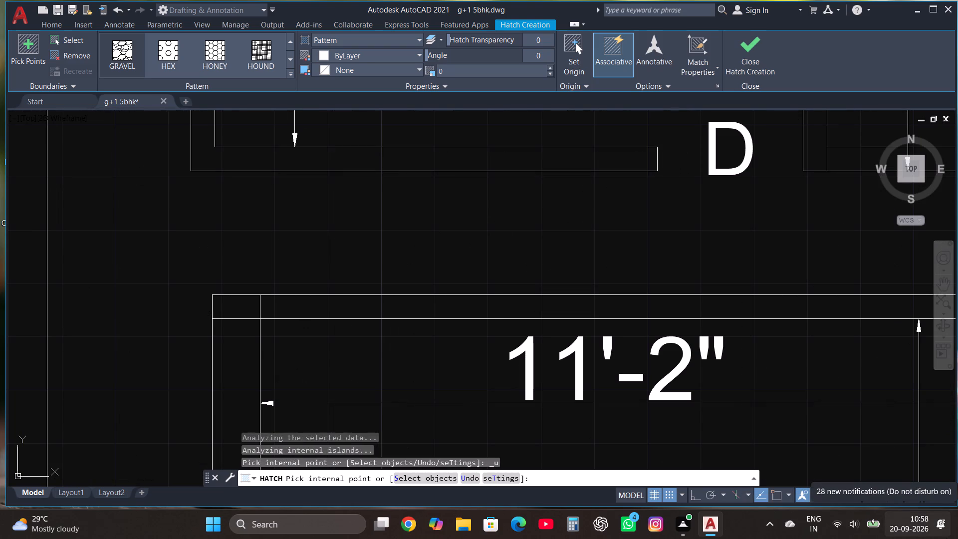
Leave the hatch command and save the drawing.
scroll(944, 538, down, 2)
scroll(881, 464, down, 4)
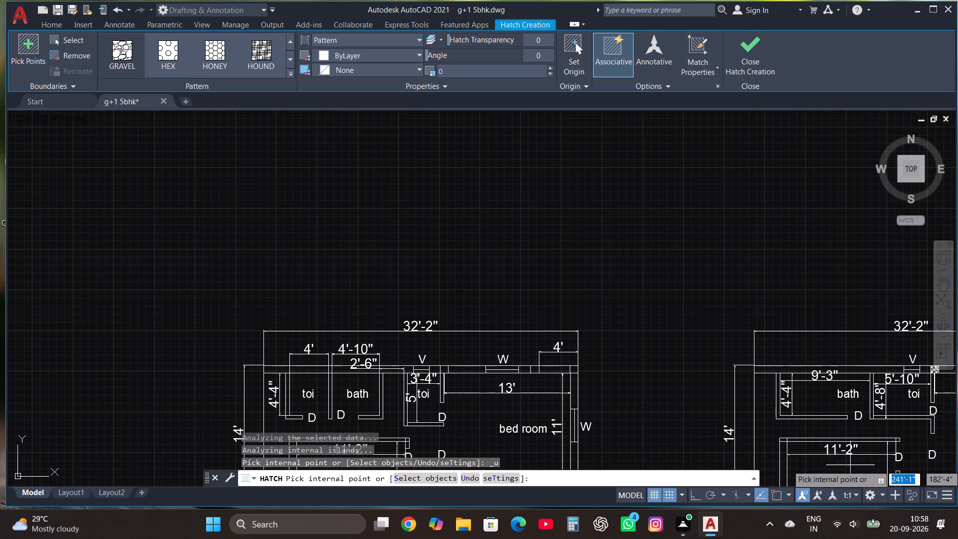
key(ctrl+s)
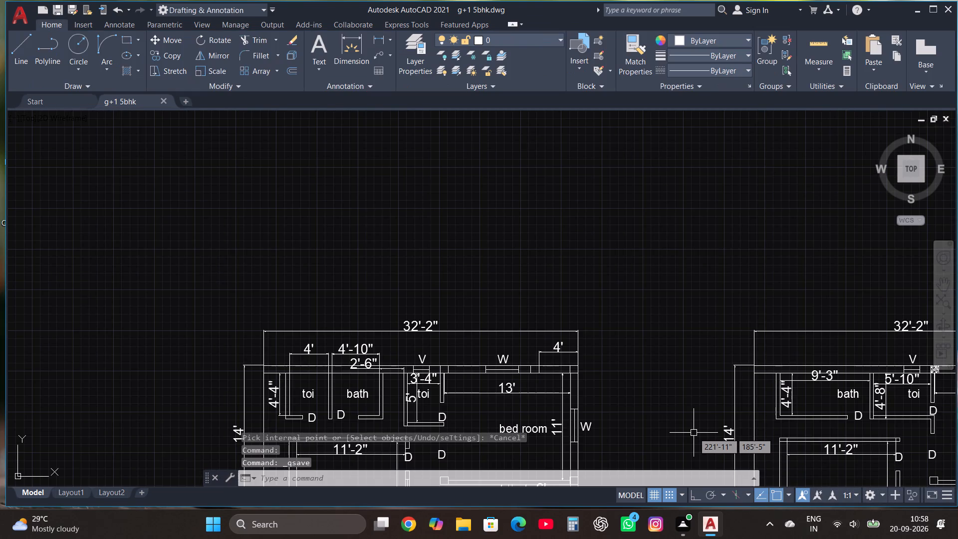
key(Escape)
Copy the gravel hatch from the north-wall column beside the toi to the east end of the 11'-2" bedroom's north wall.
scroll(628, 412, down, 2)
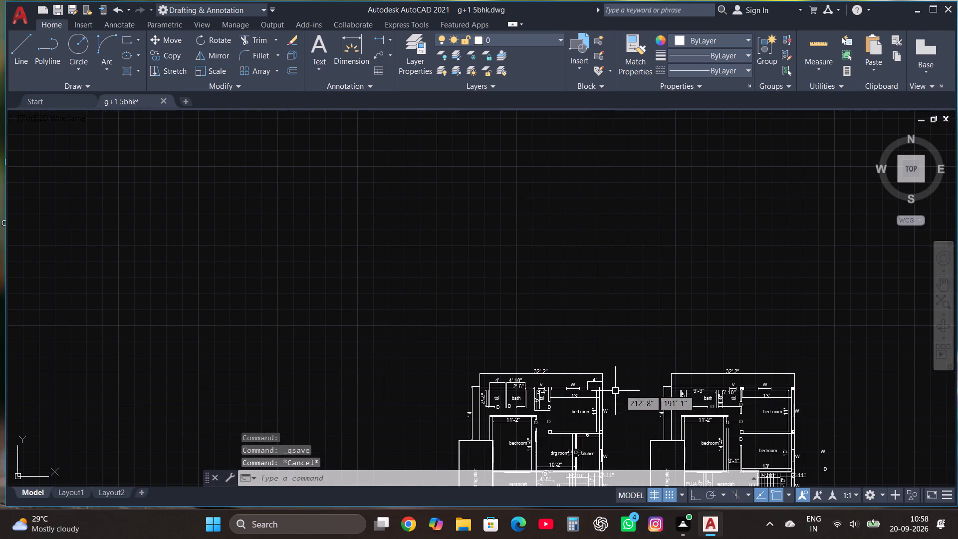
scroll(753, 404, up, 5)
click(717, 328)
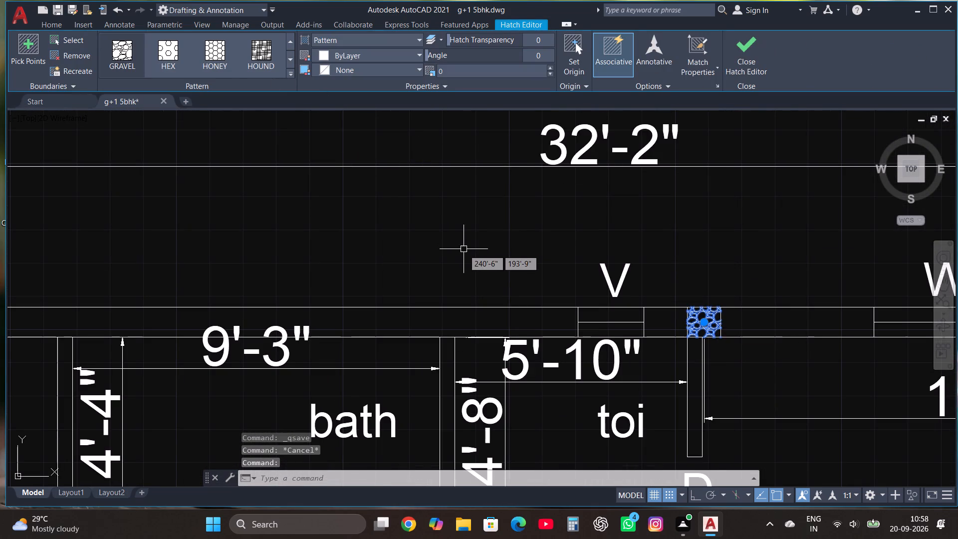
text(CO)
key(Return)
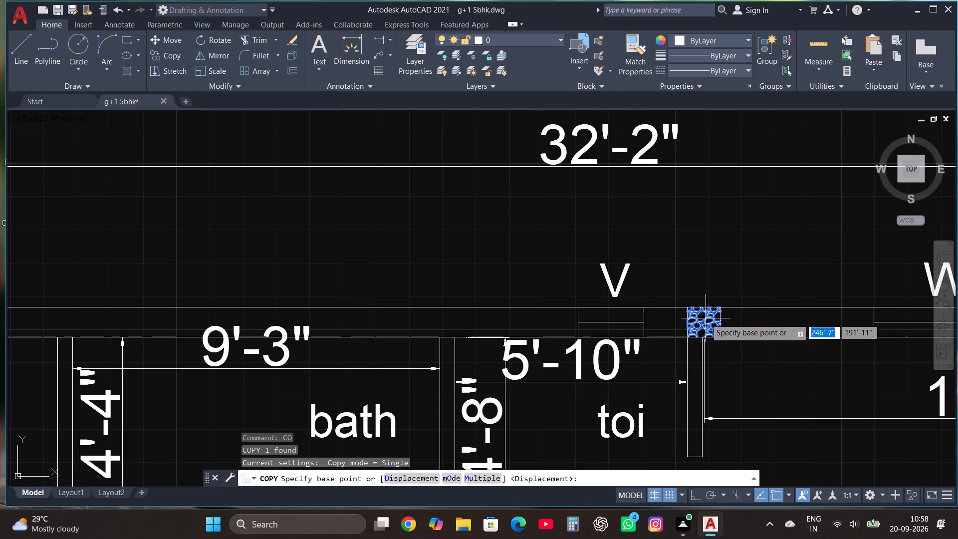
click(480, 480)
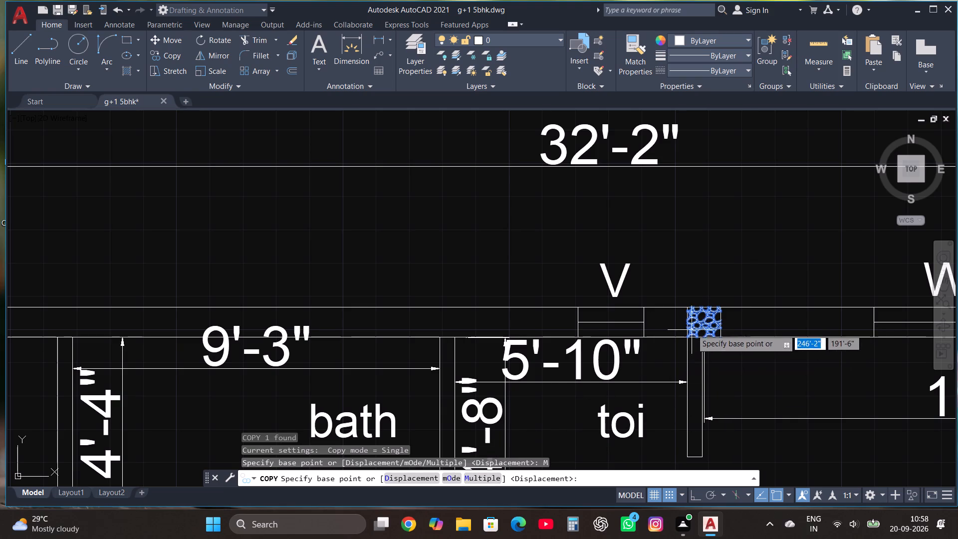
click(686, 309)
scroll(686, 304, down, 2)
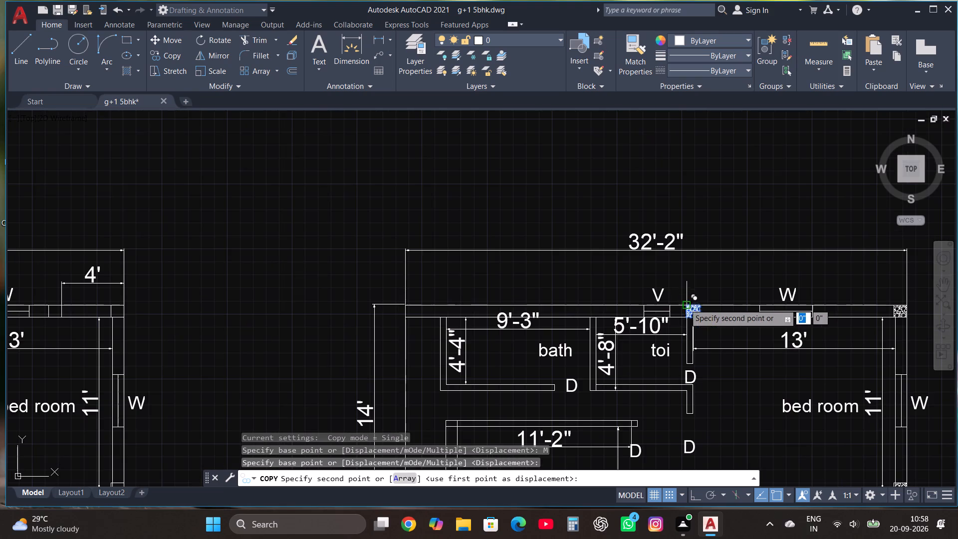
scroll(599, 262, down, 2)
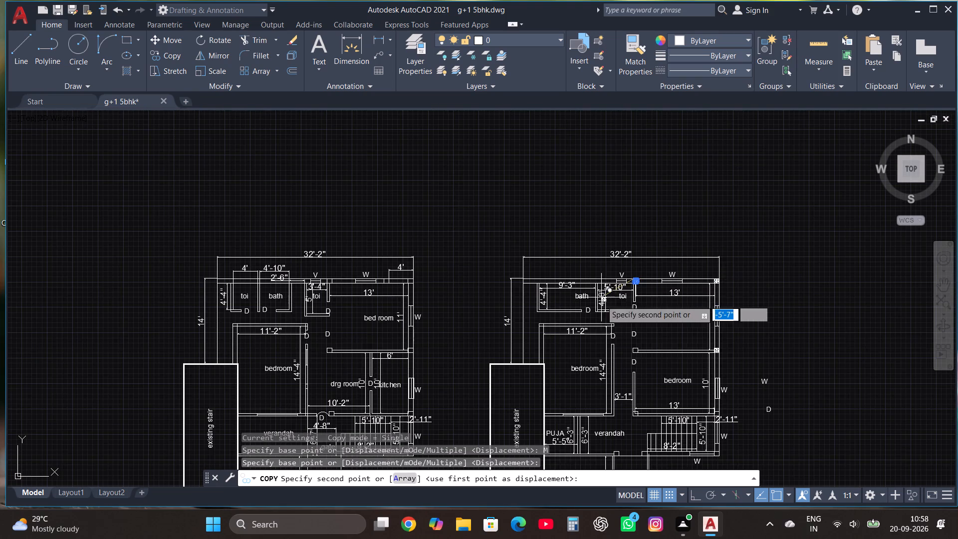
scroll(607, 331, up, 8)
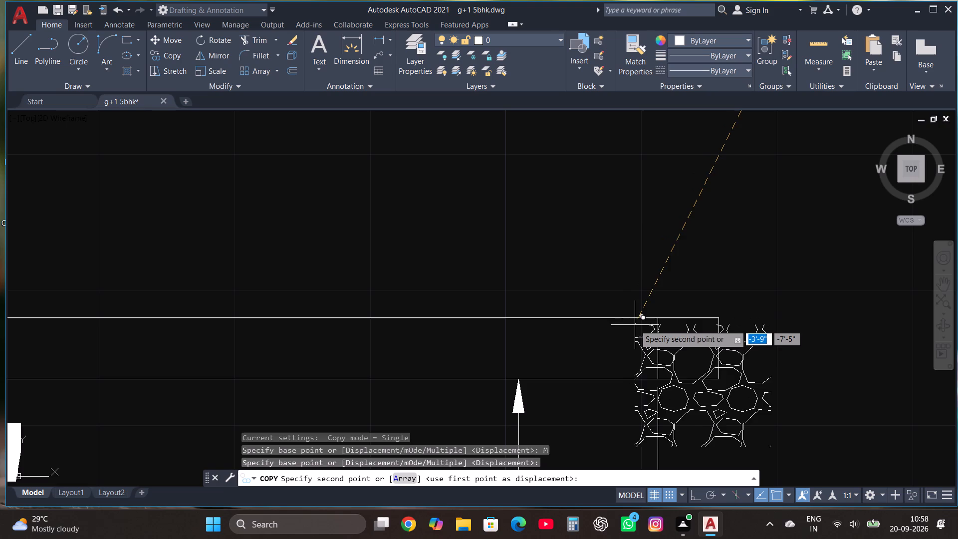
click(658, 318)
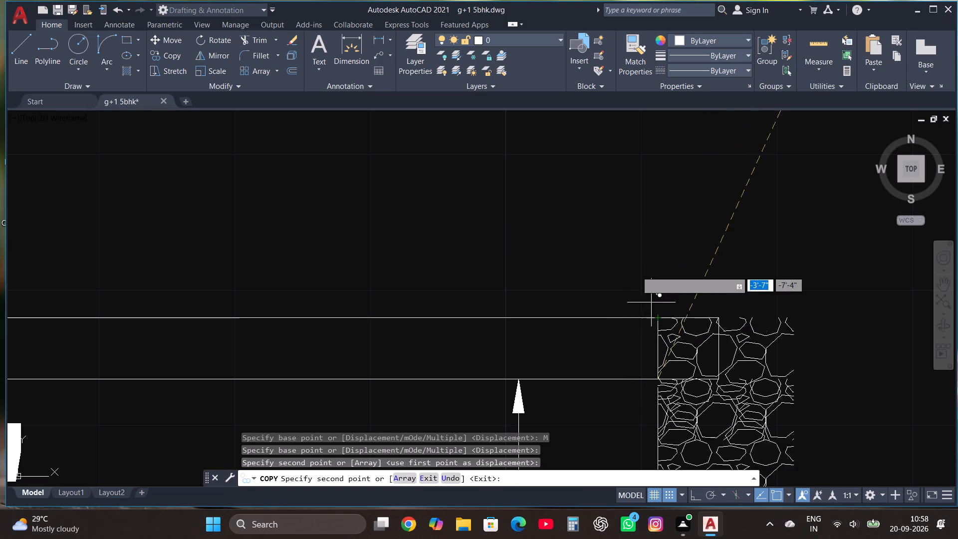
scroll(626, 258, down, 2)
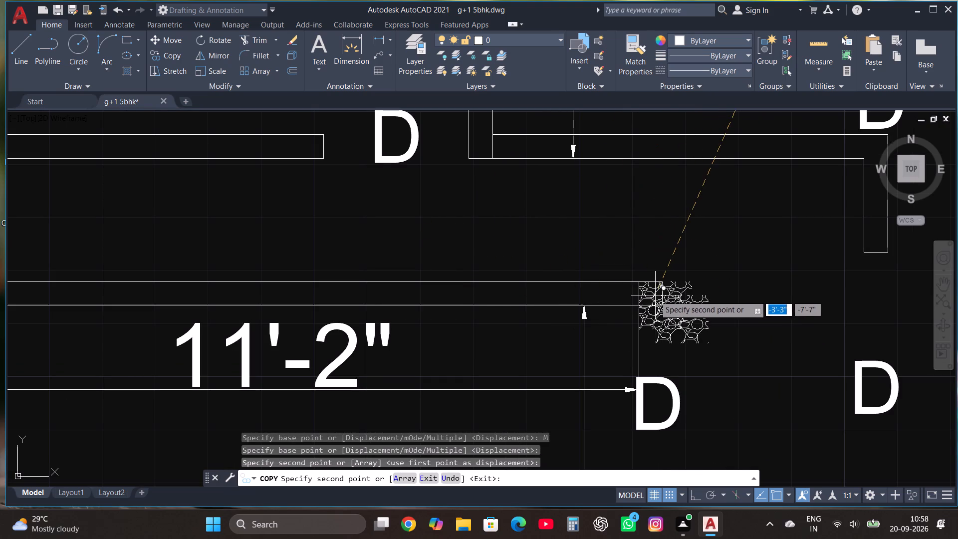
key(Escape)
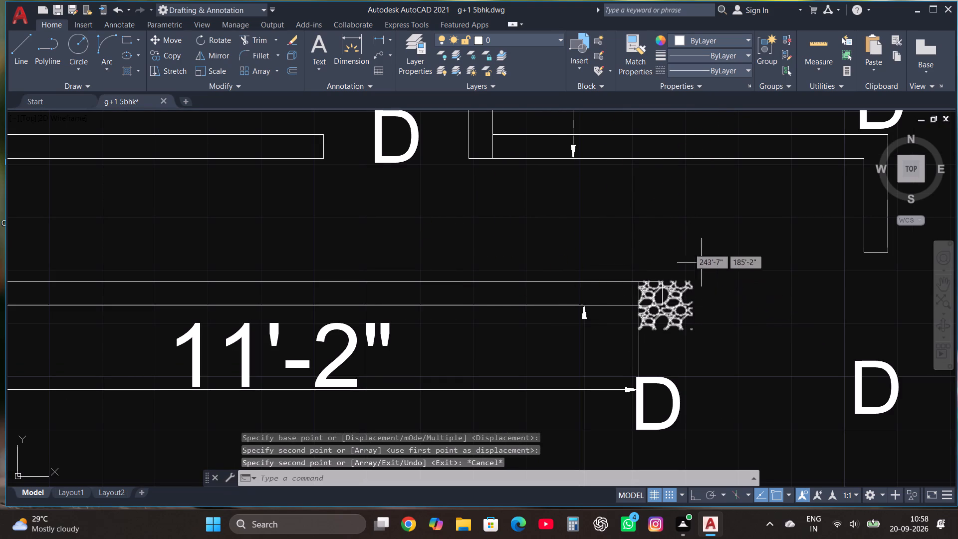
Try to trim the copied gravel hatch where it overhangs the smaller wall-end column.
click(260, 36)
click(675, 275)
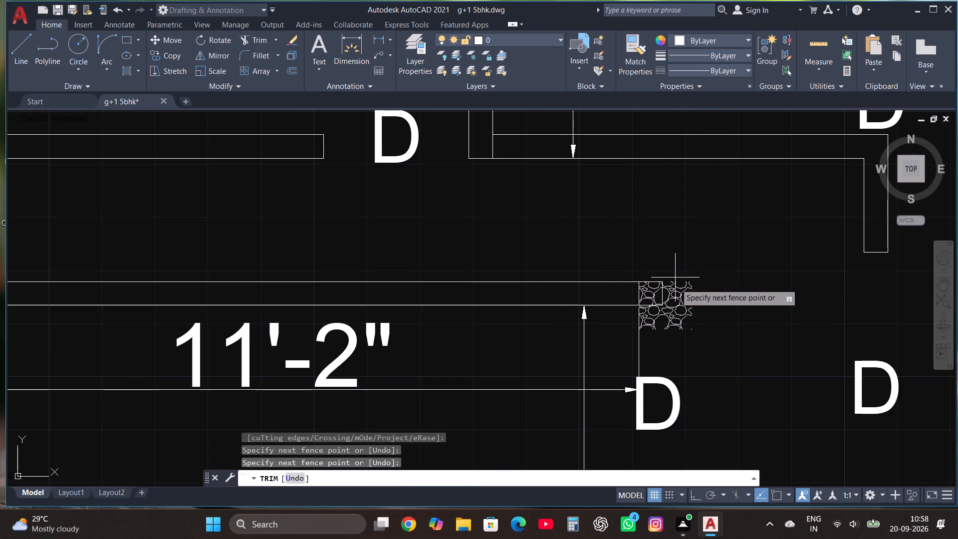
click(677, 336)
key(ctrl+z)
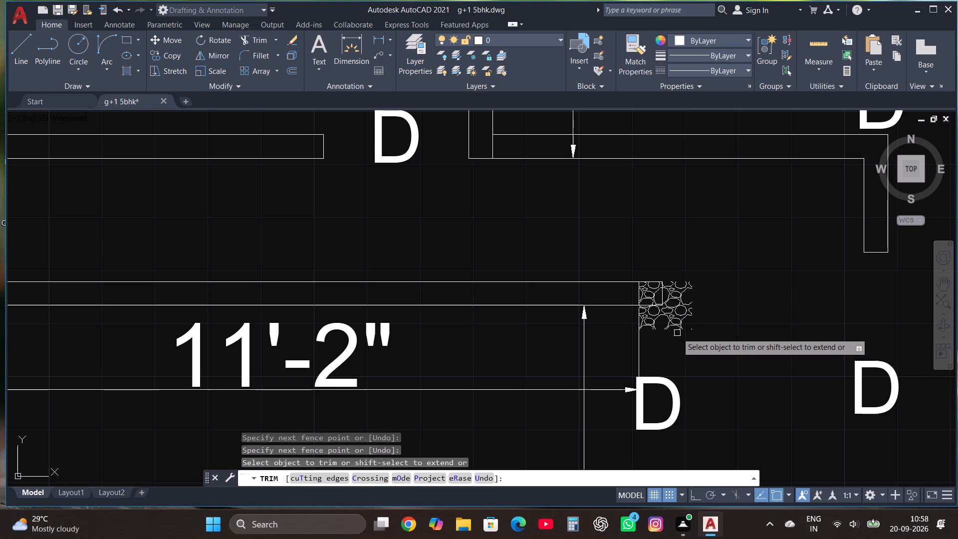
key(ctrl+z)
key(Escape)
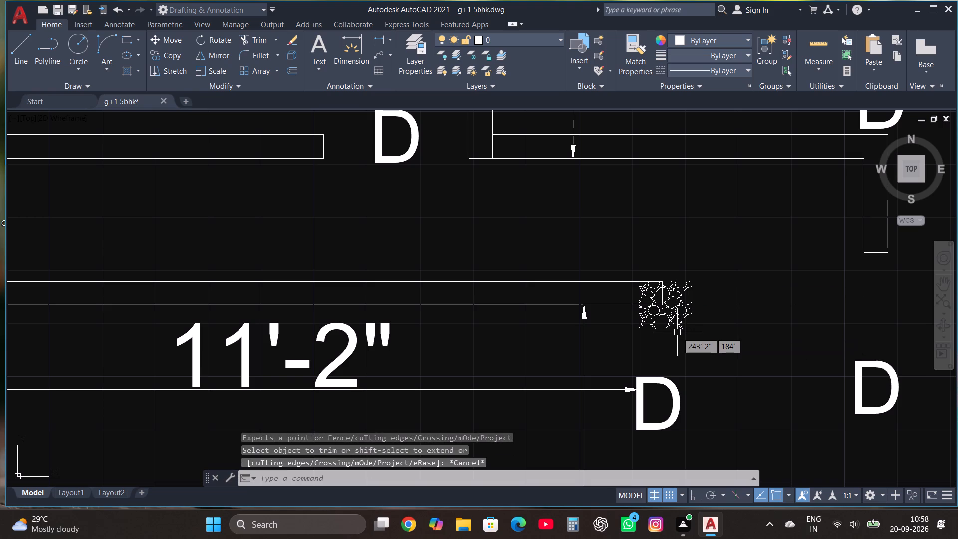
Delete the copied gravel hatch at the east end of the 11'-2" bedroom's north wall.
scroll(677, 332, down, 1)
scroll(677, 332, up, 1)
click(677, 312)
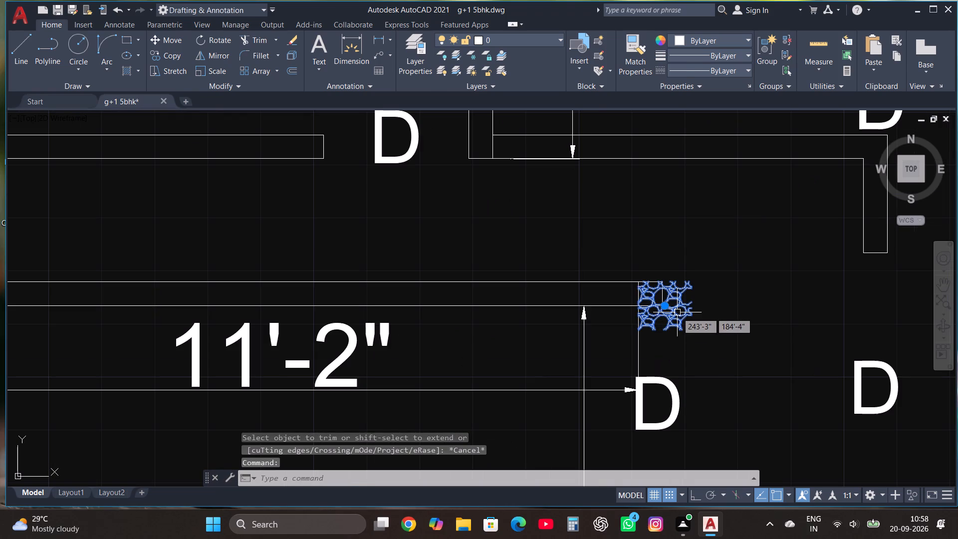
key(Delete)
Fill the wall-end columns at the west and east ends of the 11'-2" bedroom's north wall with GRAVEL hatch.
scroll(598, 328, down, 5)
scroll(611, 316, up, 4)
scroll(611, 316, down, 2)
text(HAT)
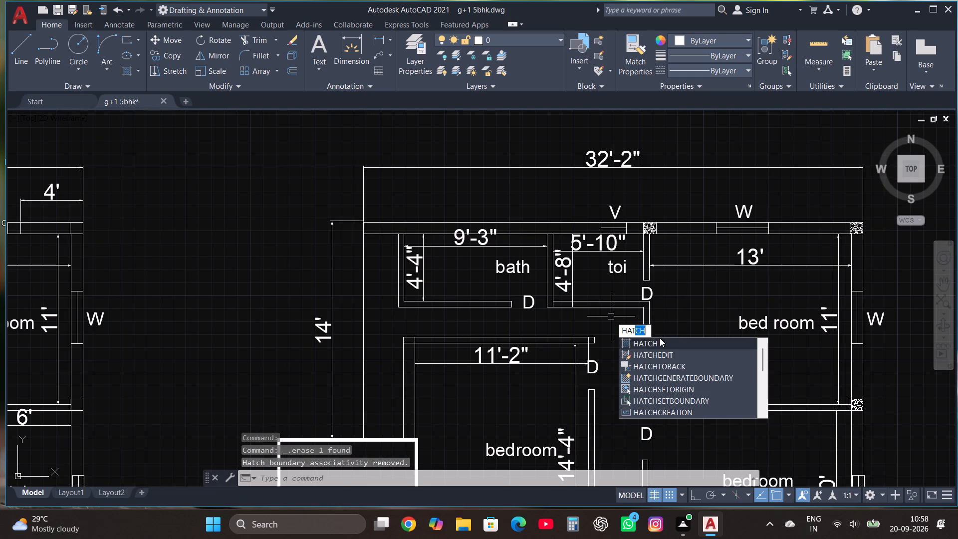
click(662, 339)
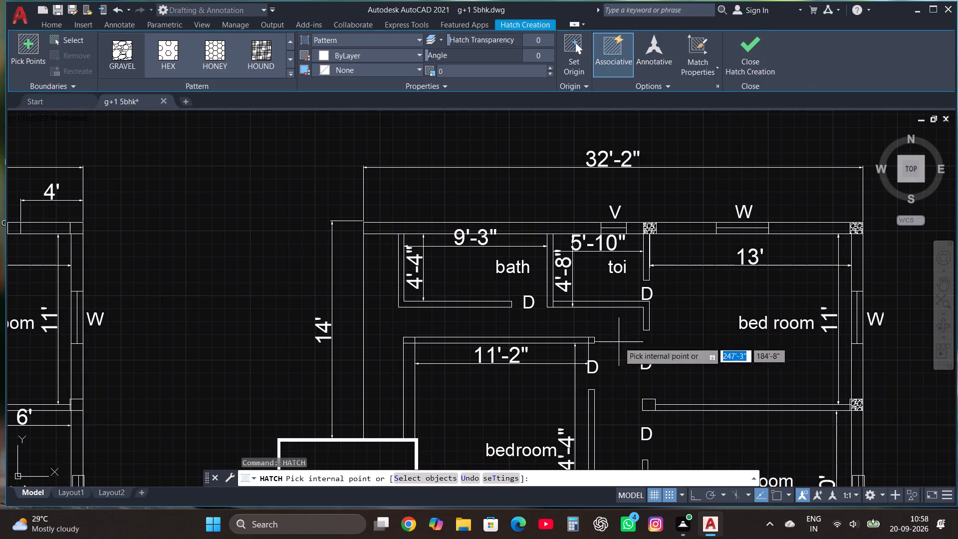
scroll(414, 347, up, 4)
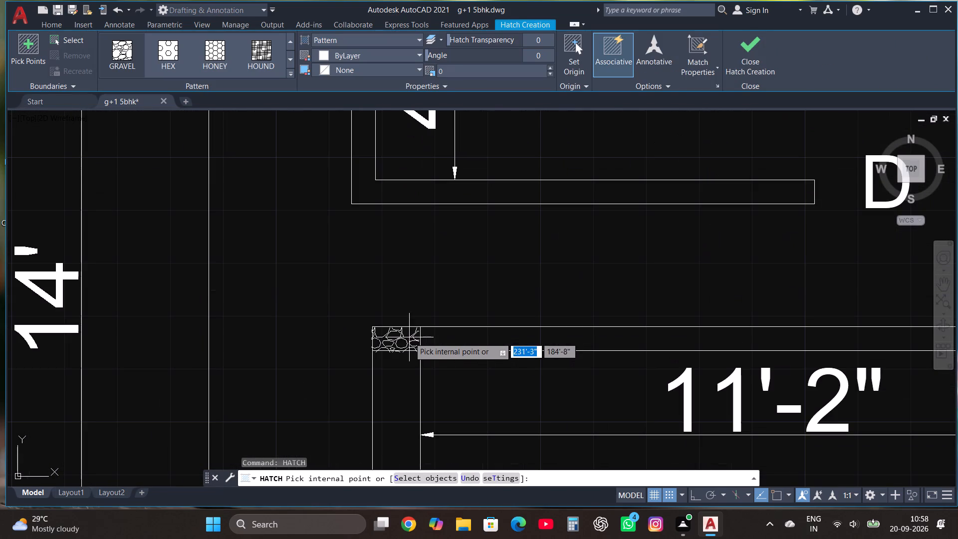
click(409, 337)
scroll(409, 337, down, 2)
scroll(721, 335, up, 3)
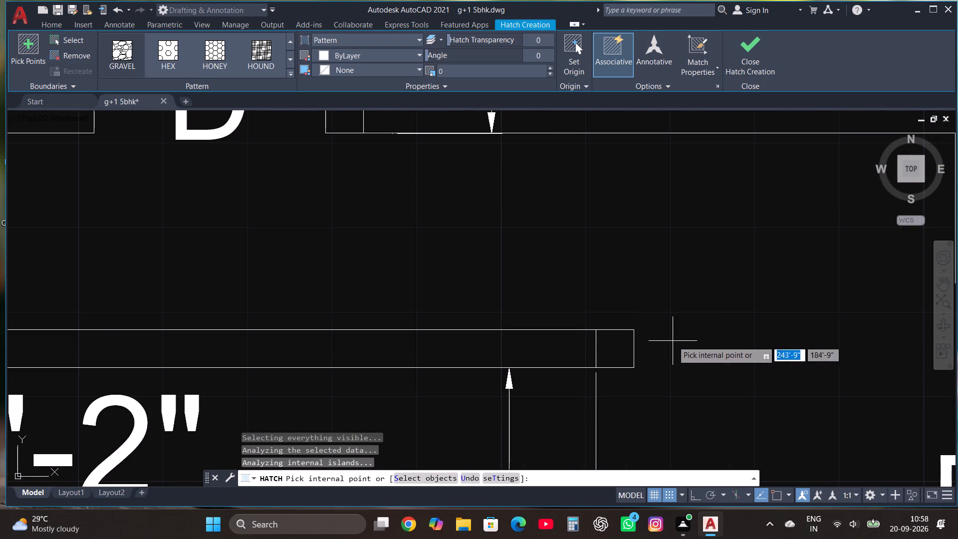
click(617, 347)
scroll(475, 271, down, 4)
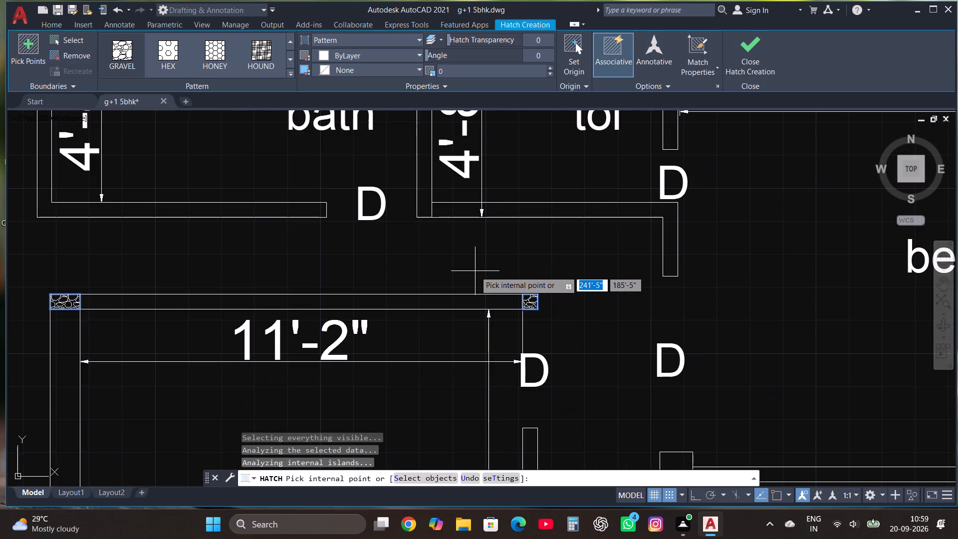
Fill the four corner columns of the second plan's porch with GRAVEL hatch.
scroll(475, 271, down, 2)
scroll(552, 280, down, 2)
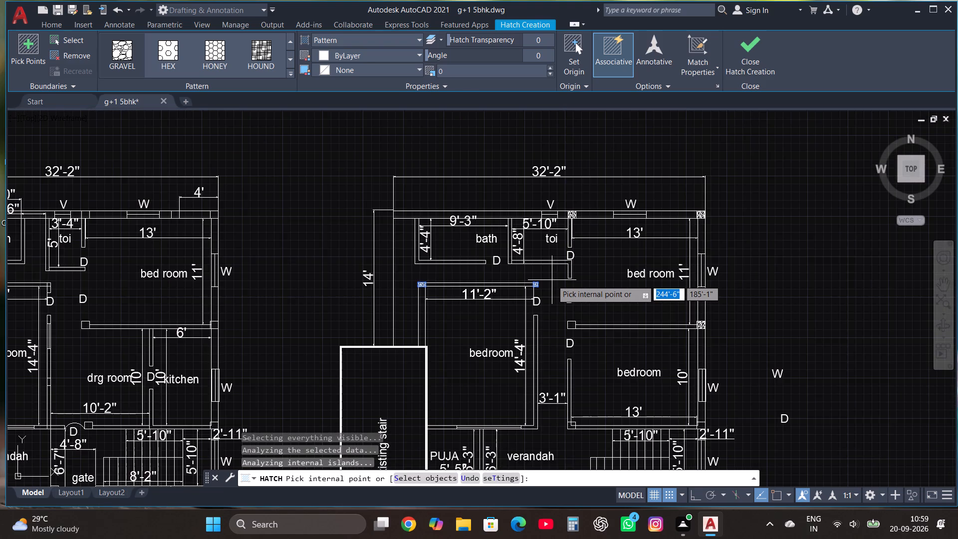
scroll(552, 280, down, 1)
scroll(551, 460, up, 3)
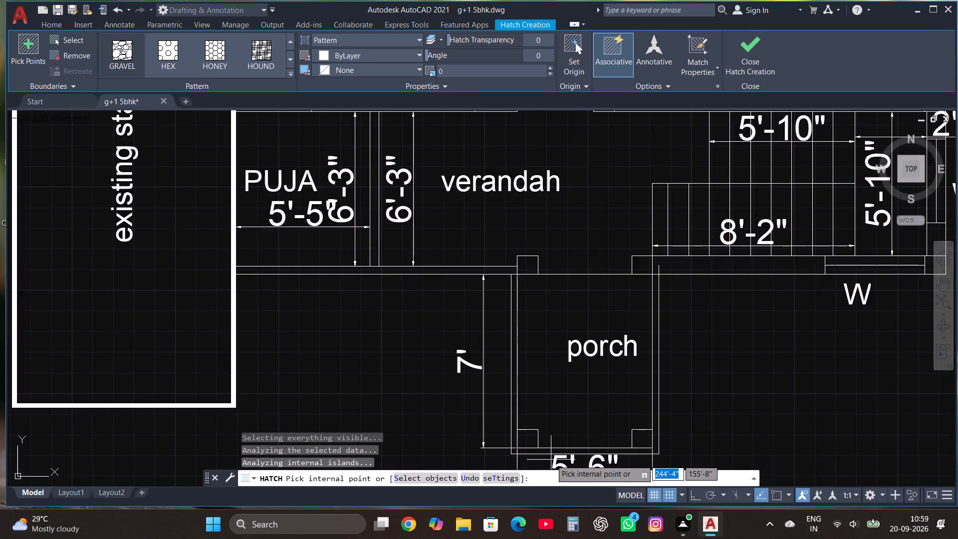
scroll(545, 452, up, 3)
click(470, 398)
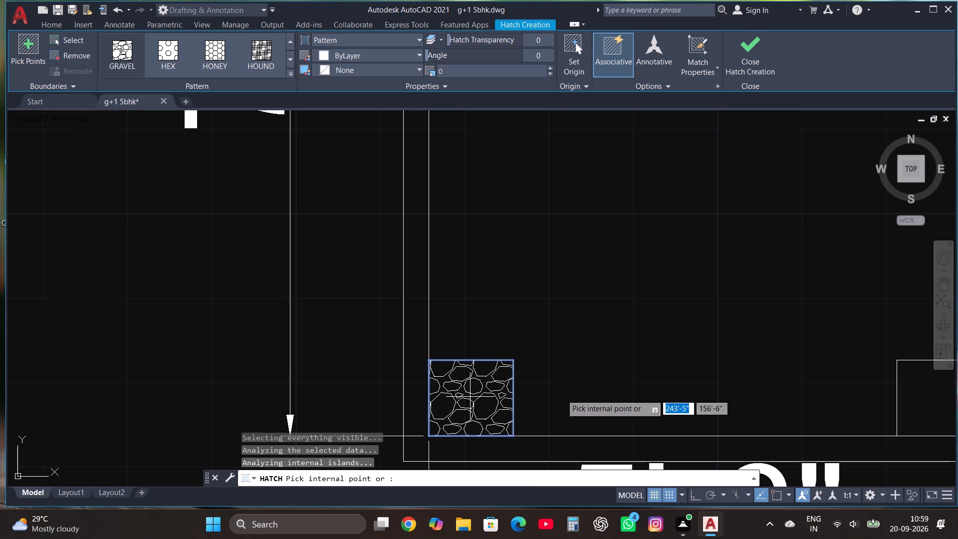
click(947, 412)
scroll(759, 437, down, 3)
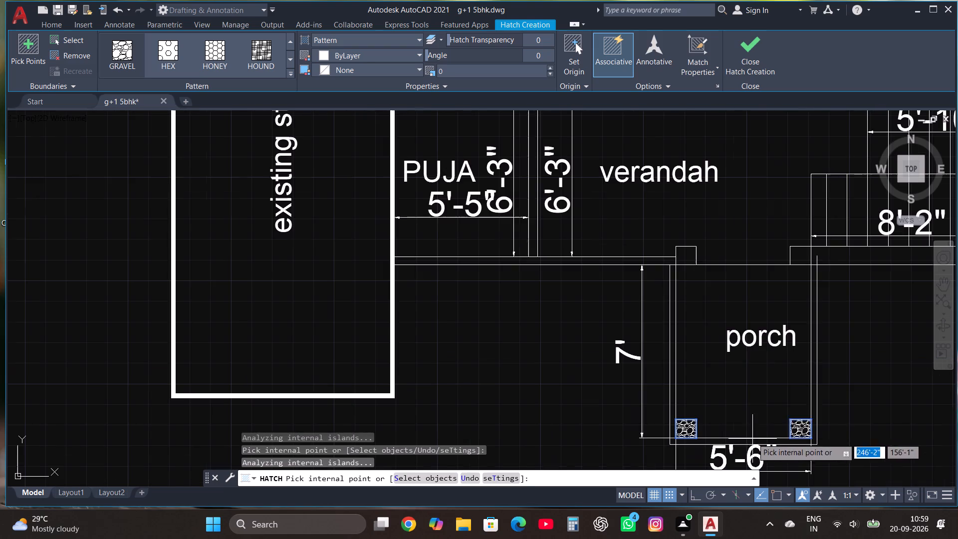
click(684, 256)
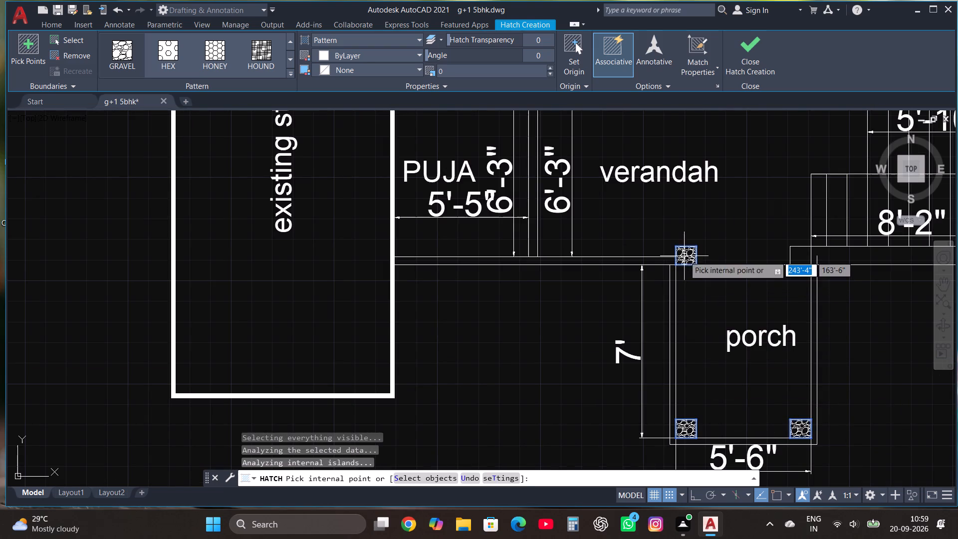
click(798, 256)
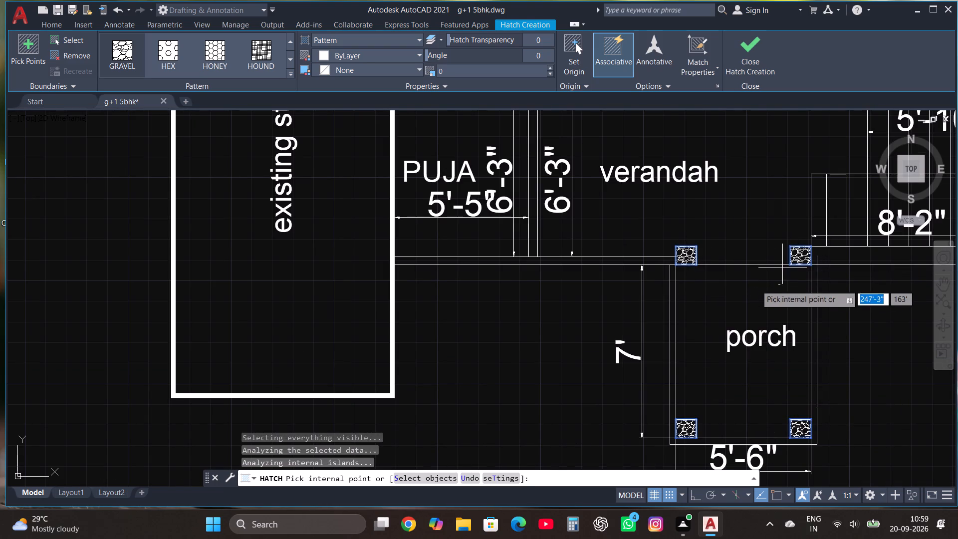
Fill the second plan's southeast corner column beside the stair with GRAVEL hatch.
scroll(534, 389, down, 2)
scroll(787, 320, up, 1)
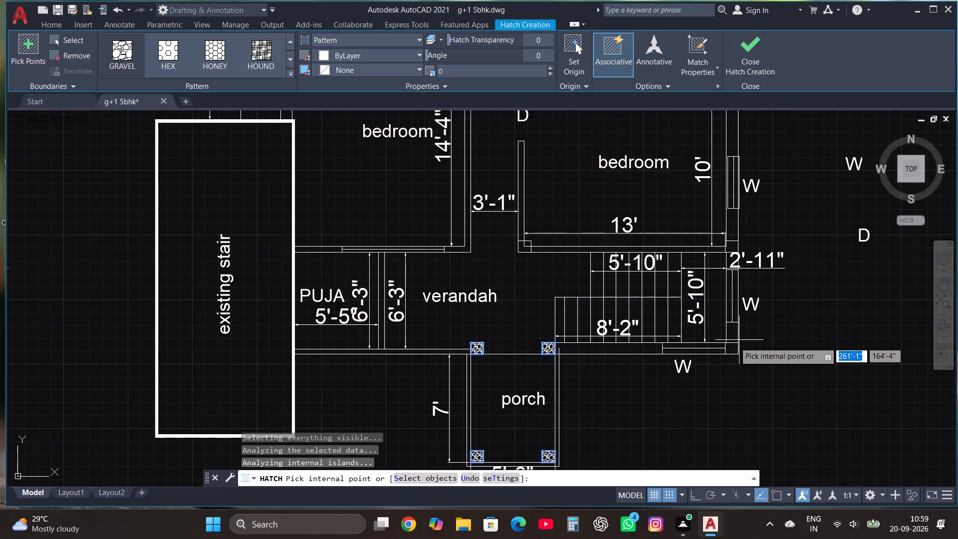
click(729, 348)
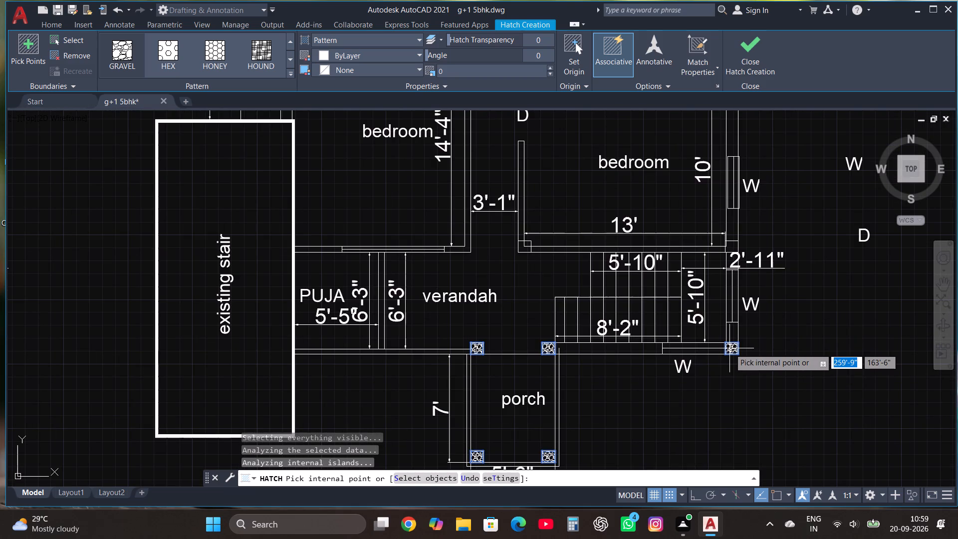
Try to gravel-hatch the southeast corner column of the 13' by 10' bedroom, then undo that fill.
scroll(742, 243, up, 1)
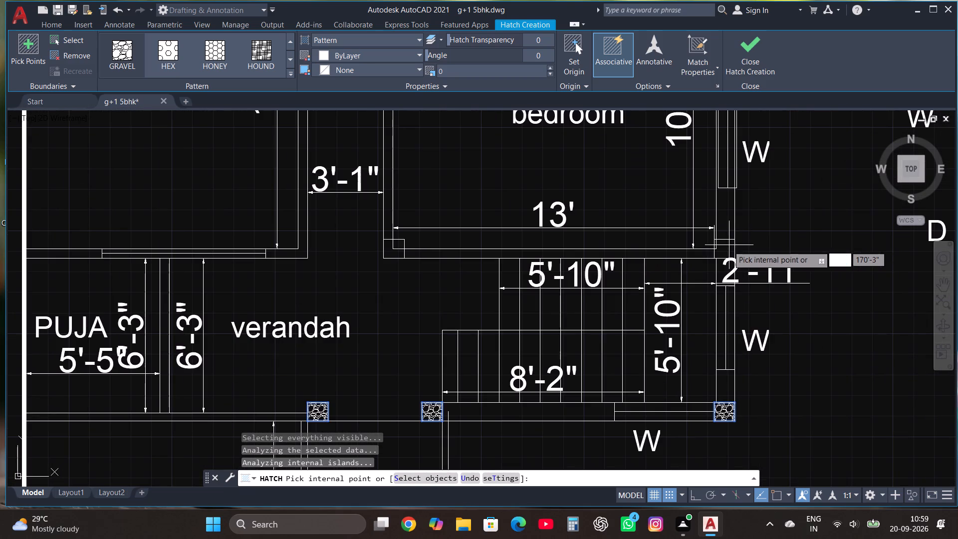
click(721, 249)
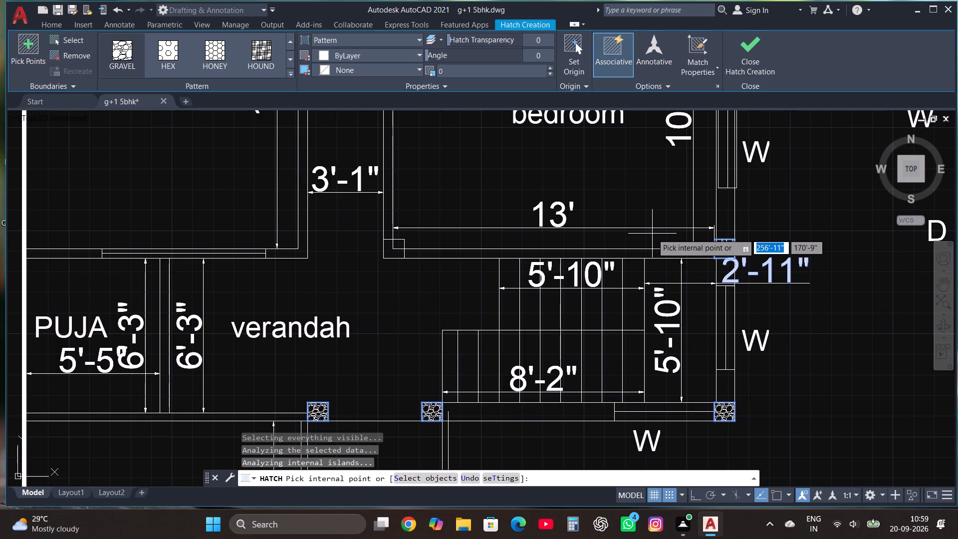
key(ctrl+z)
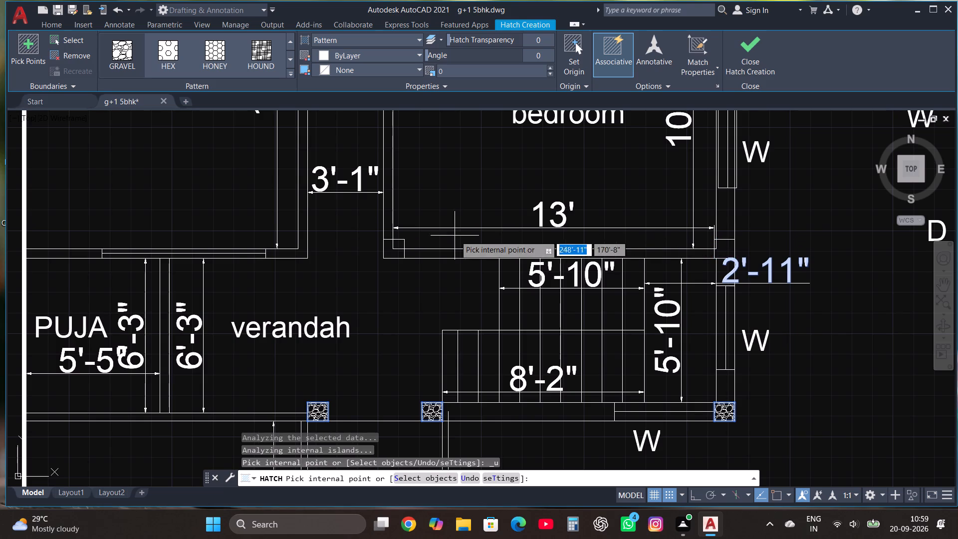
Gravel-hatch the 13' by 10' bedroom's southwest corner column, undo another attempt at its southeast column, and end the hatch.
click(394, 252)
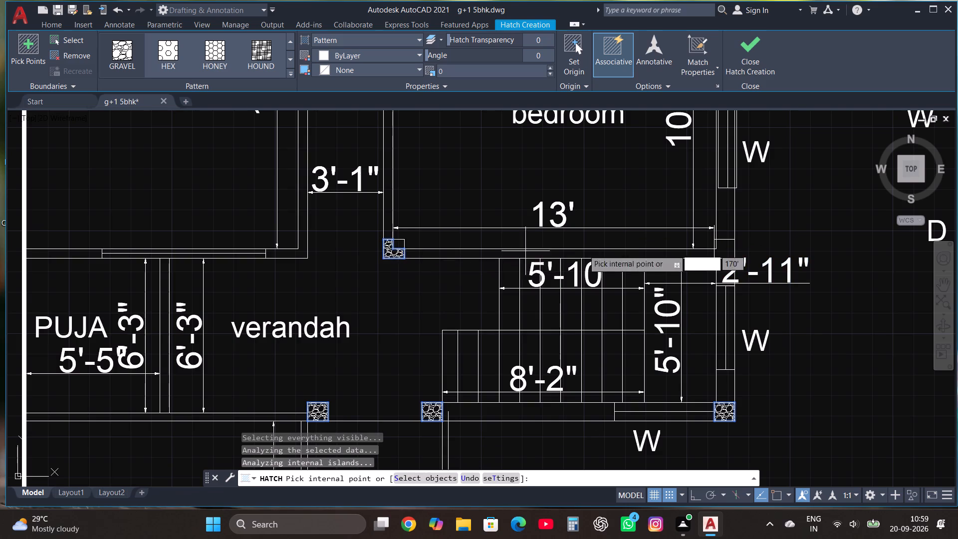
click(723, 245)
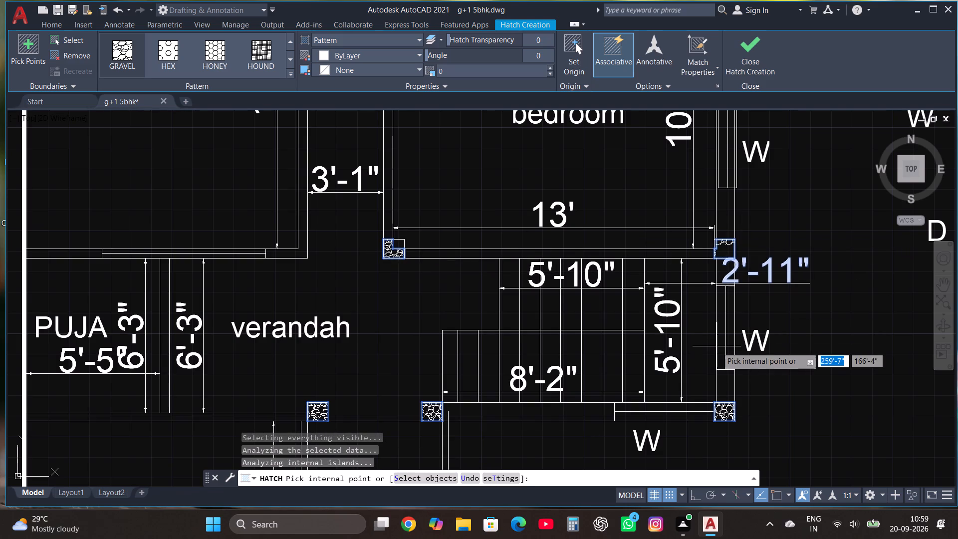
key(ctrl+z)
scroll(716, 345, down, 1)
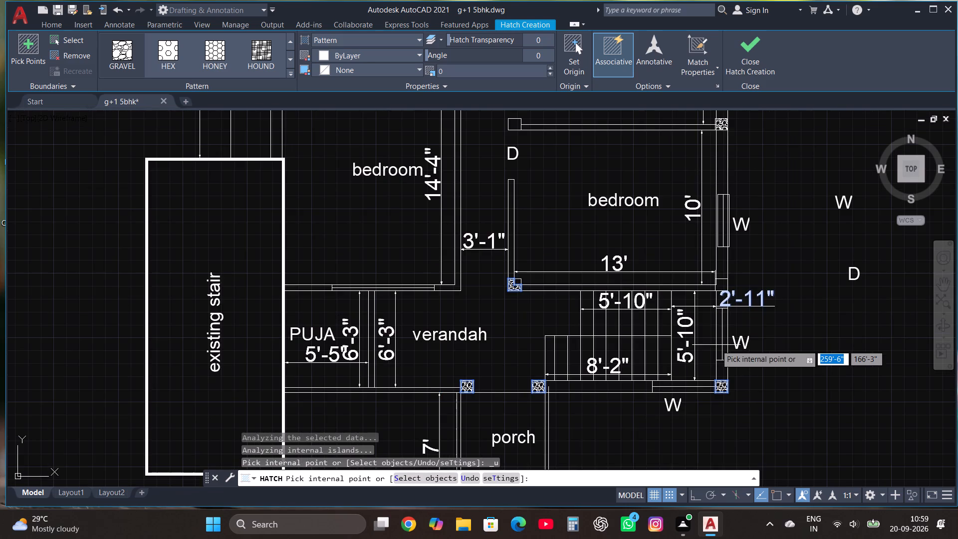
click(749, 51)
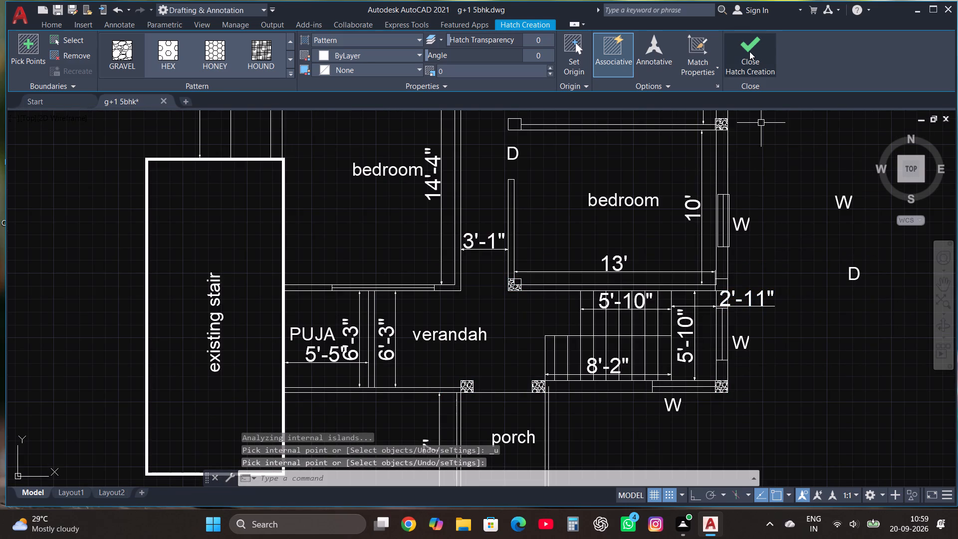
Move the 2'-11" stair dimension straight south, clear of the bedroom's southeast corner column.
scroll(745, 288, up, 2)
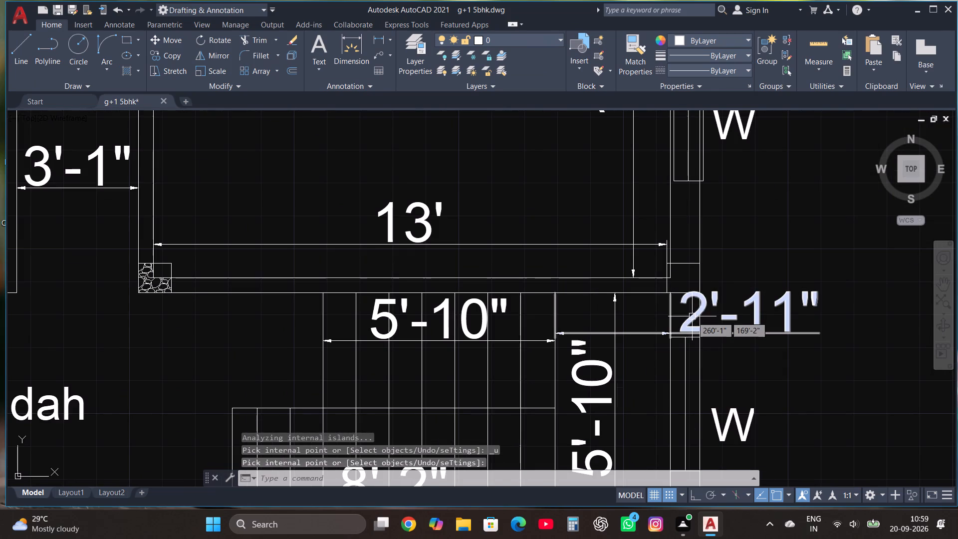
click(692, 316)
scroll(699, 331, up, 2)
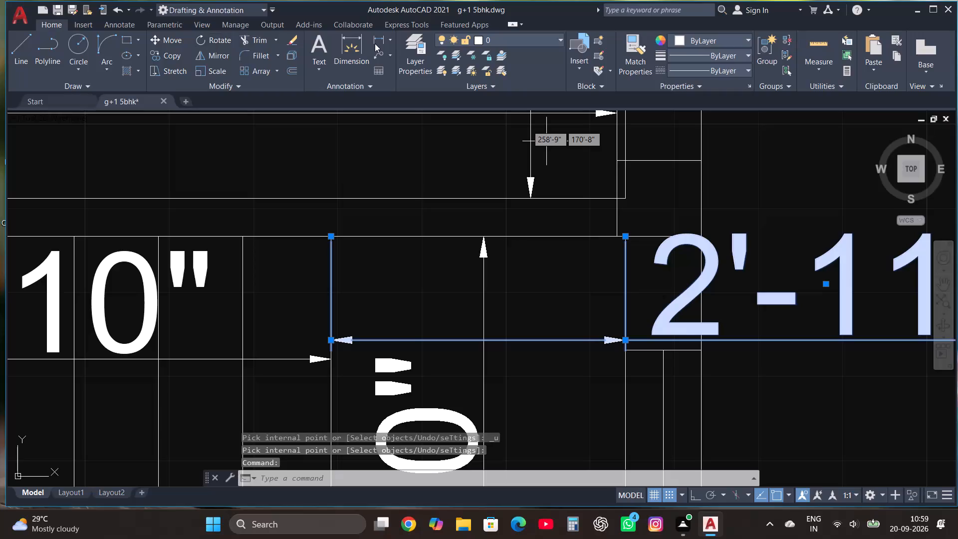
click(171, 41)
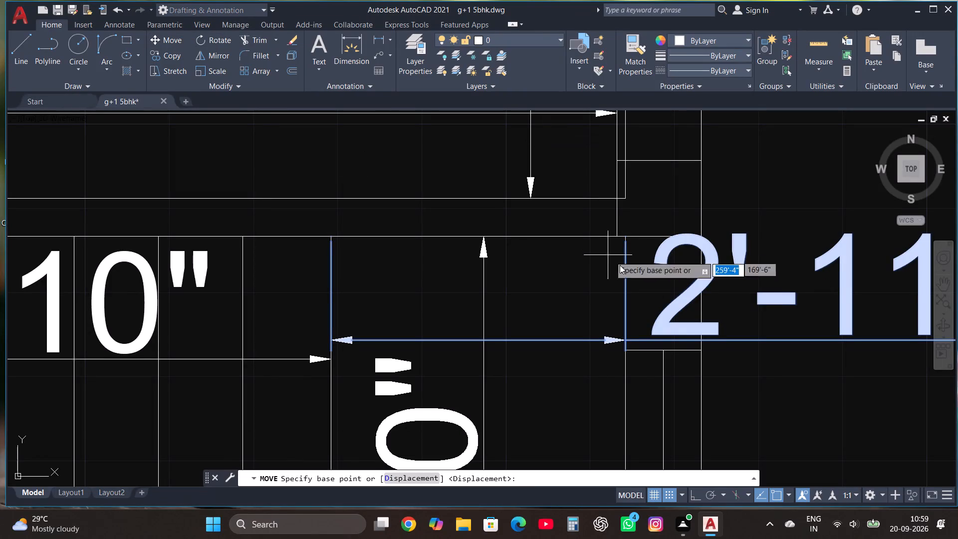
click(622, 268)
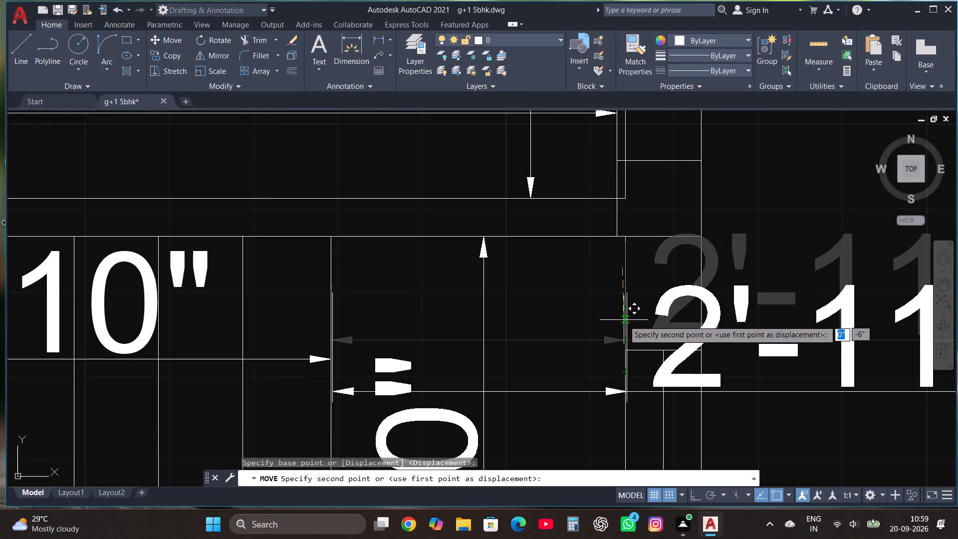
click(622, 332)
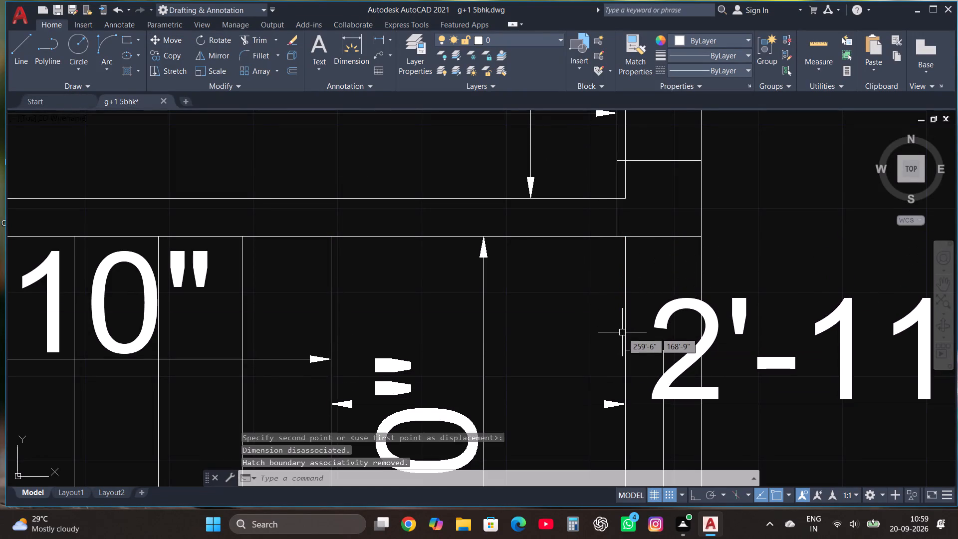
scroll(504, 334, down, 2)
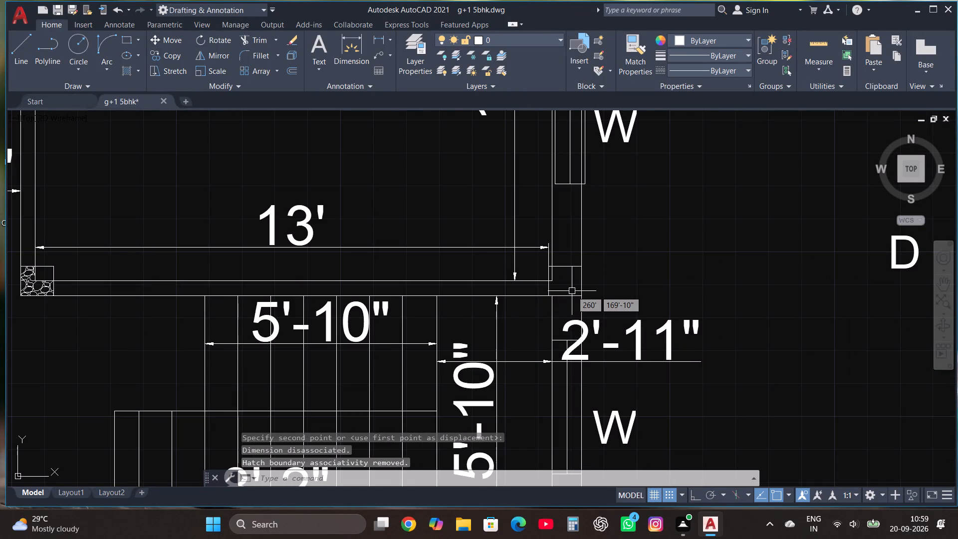
Gravel-hatch the 13' by 10' bedroom's southeast corner column and the column at the west end of its north wall.
text(HAT)
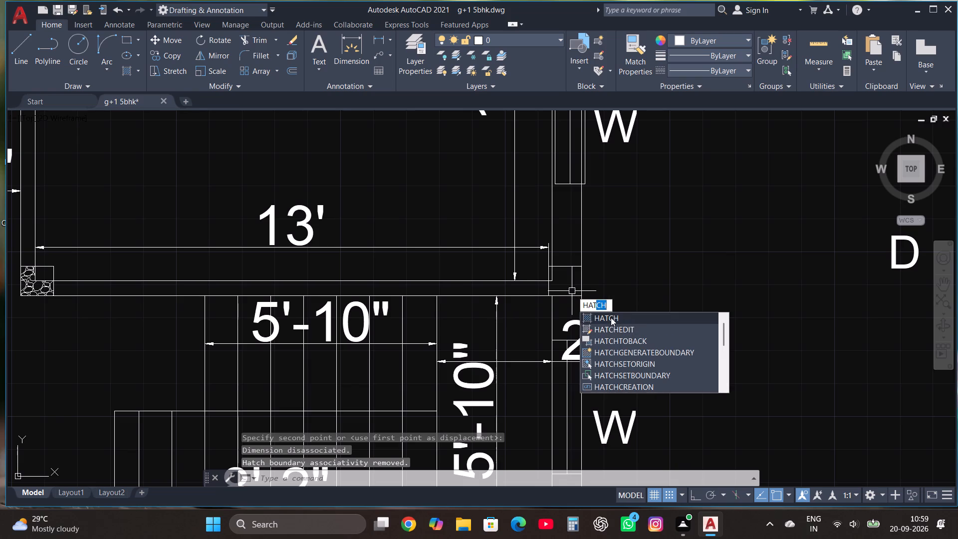
click(611, 317)
click(572, 280)
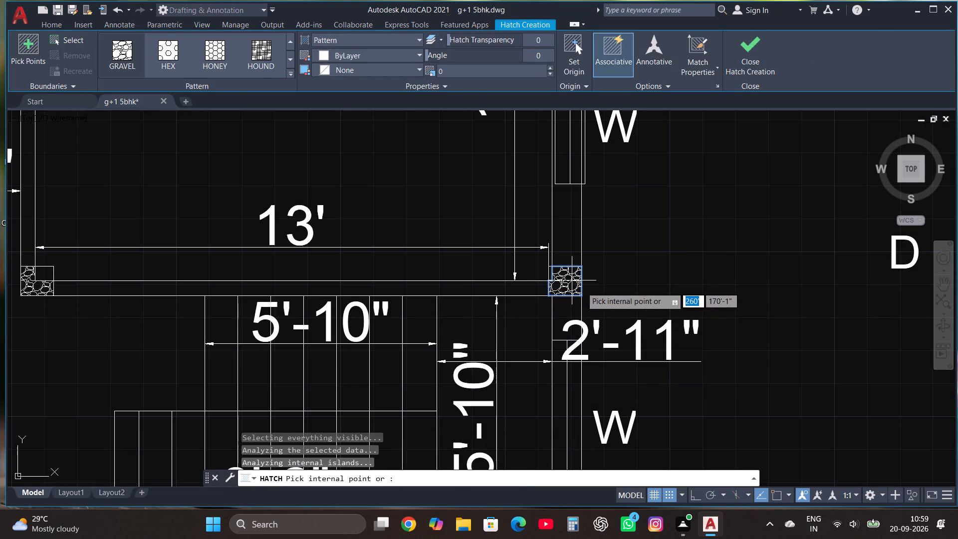
scroll(718, 275, down, 2)
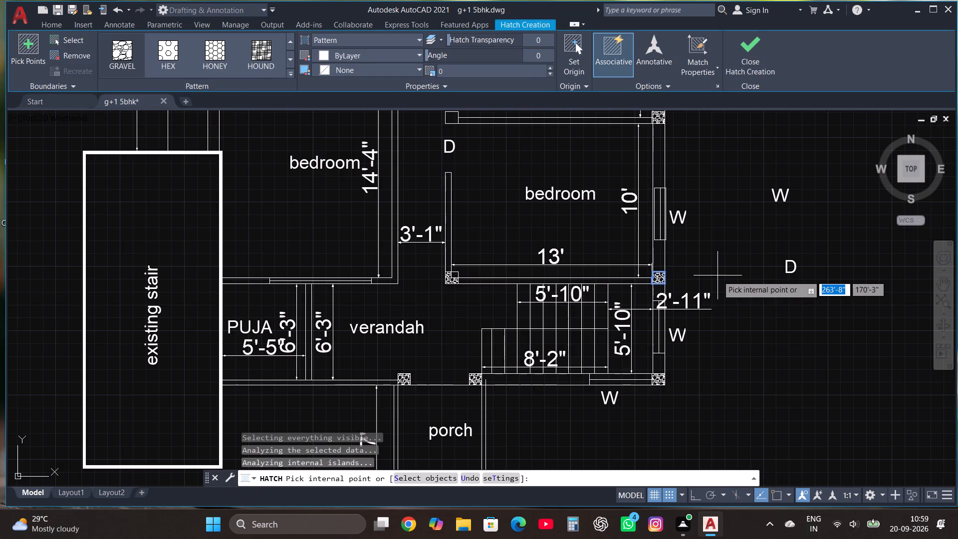
scroll(718, 275, down, 1)
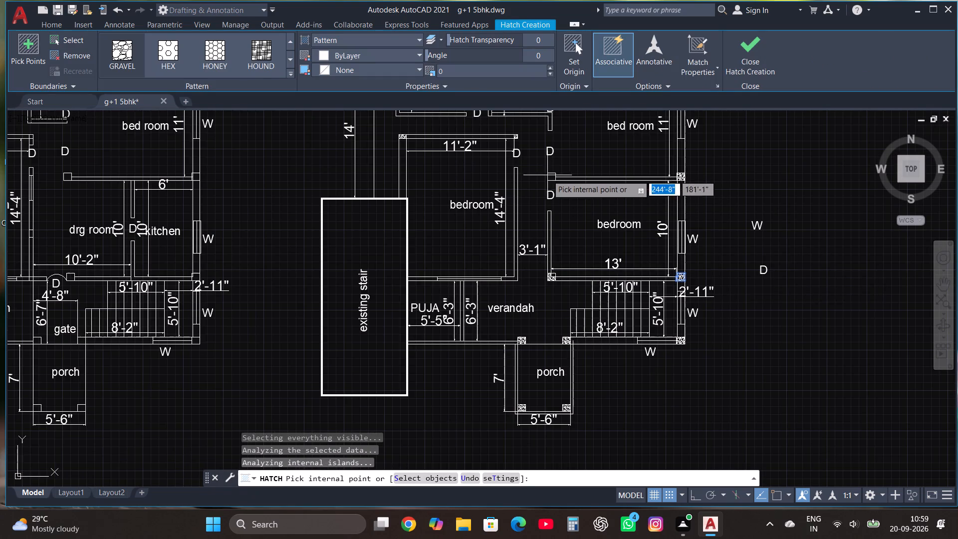
scroll(556, 175, up, 3)
click(543, 180)
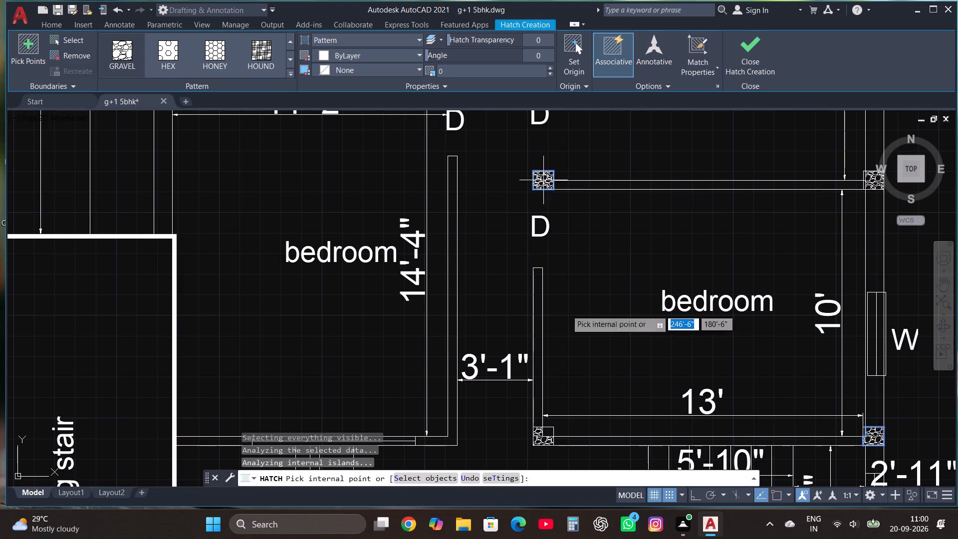
Gravel-hatch the northeast and southeast corner columns of the first plan's 13' by 11' bed room.
scroll(589, 367, down, 2)
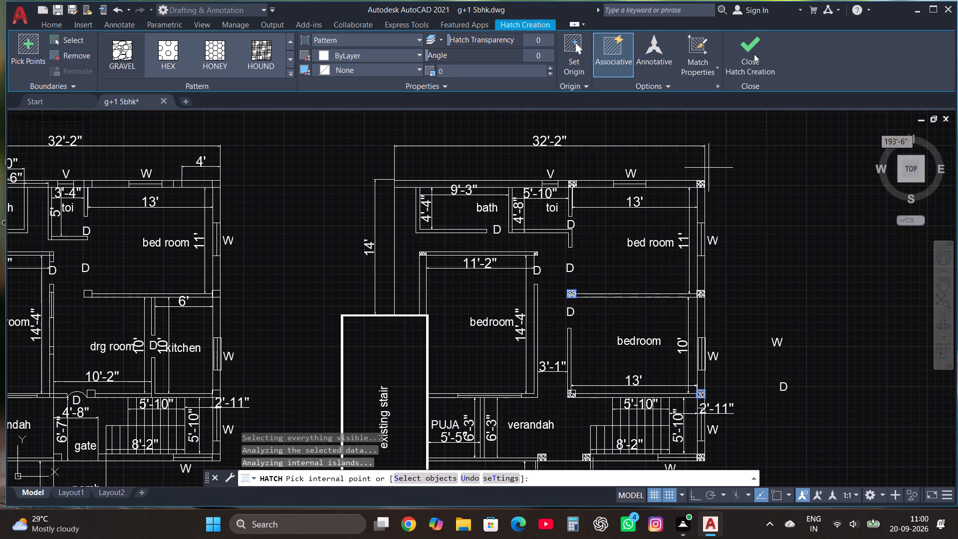
scroll(197, 202, up, 2)
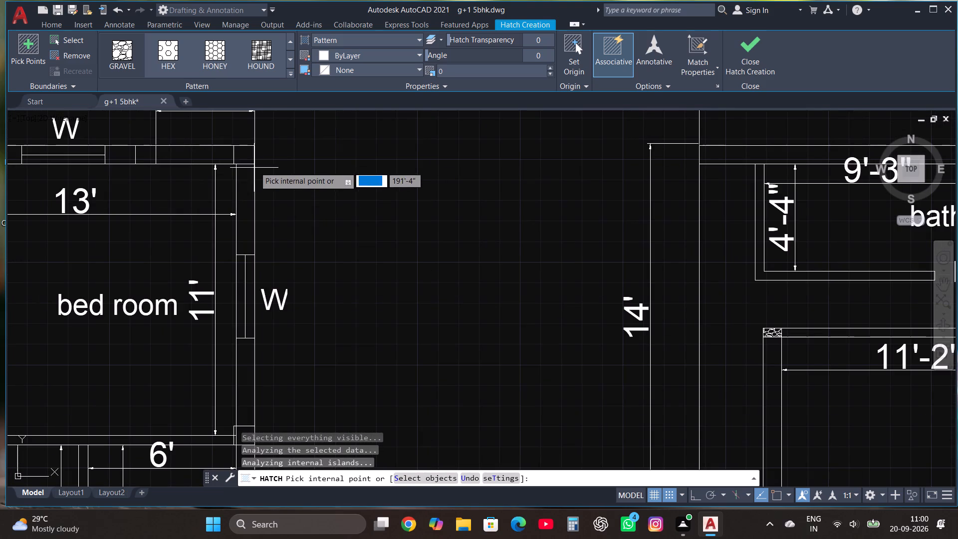
click(243, 157)
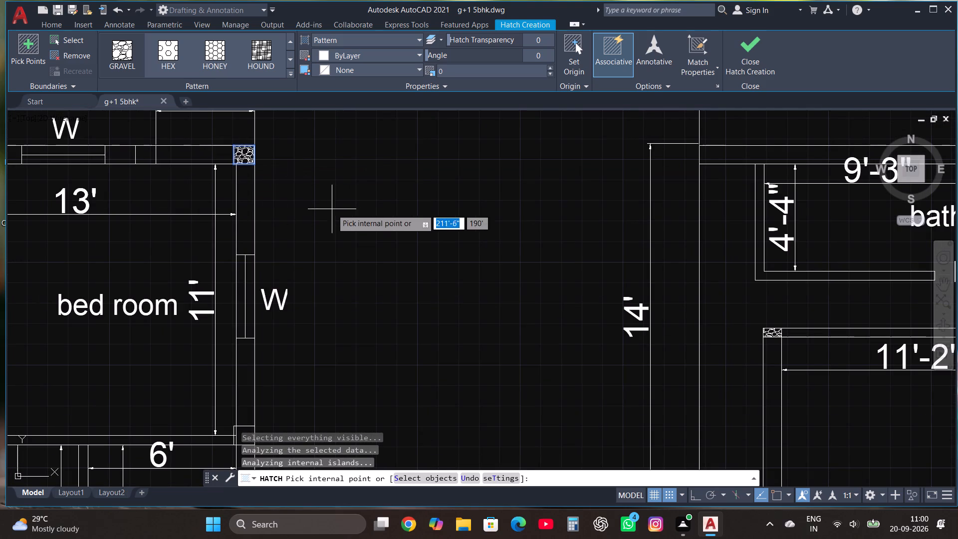
scroll(352, 222, down, 1)
scroll(285, 370, up, 3)
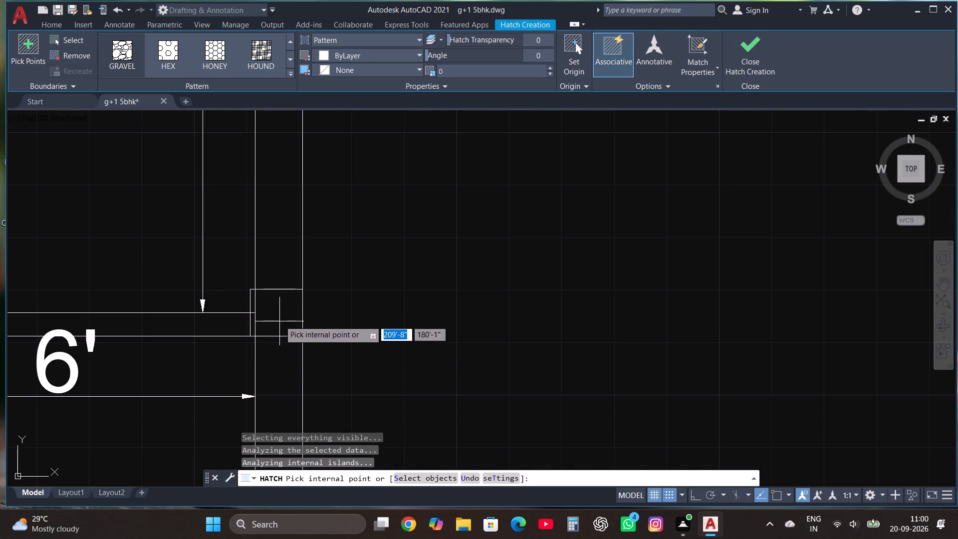
click(278, 314)
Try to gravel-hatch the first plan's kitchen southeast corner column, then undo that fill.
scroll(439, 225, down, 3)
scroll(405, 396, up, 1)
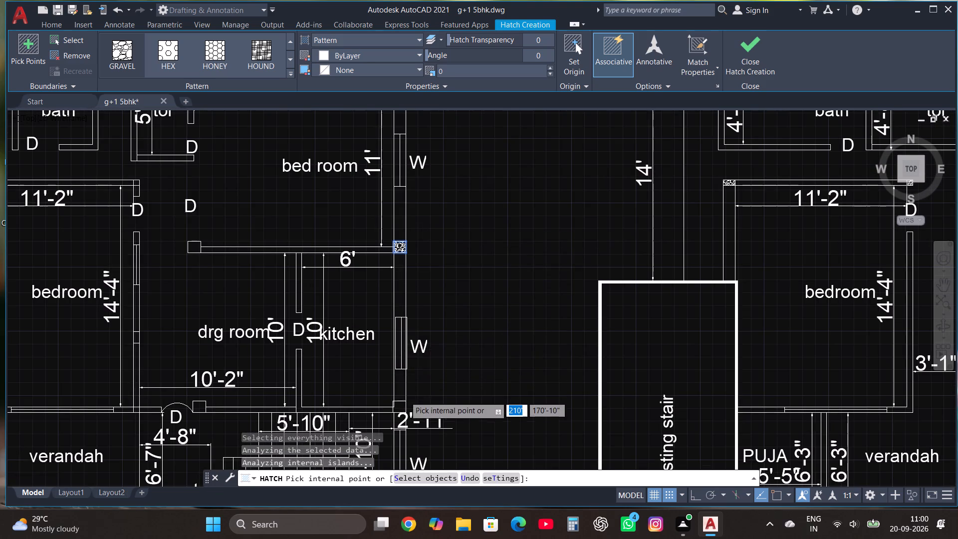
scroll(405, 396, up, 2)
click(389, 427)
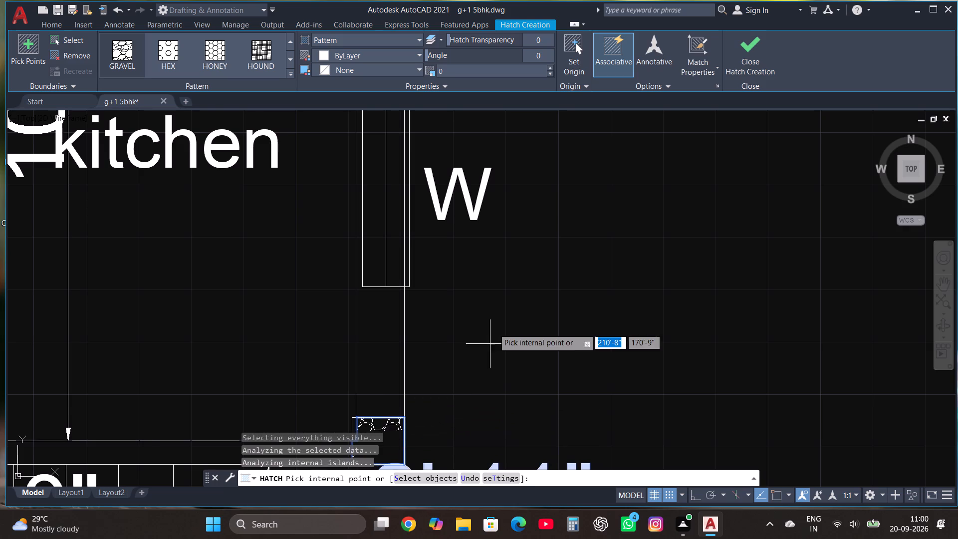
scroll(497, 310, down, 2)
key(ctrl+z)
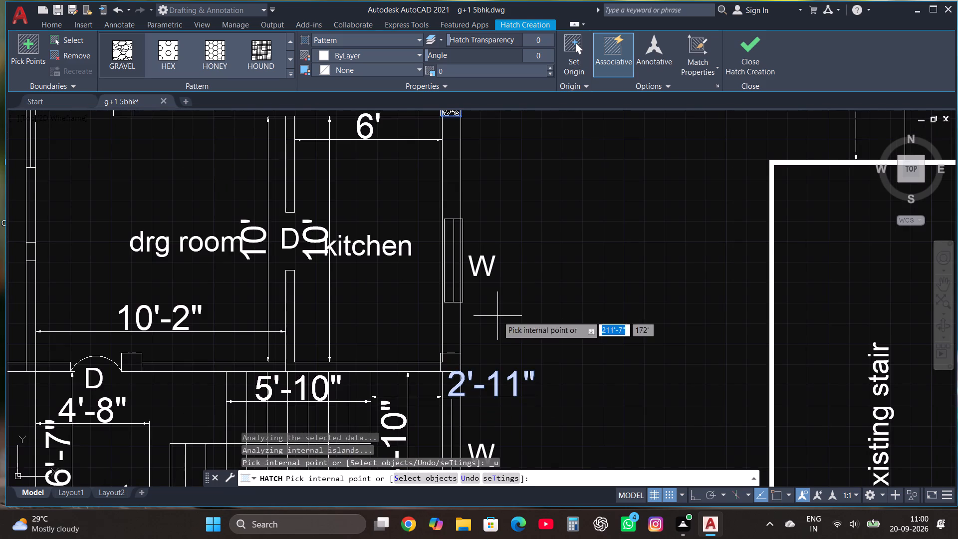
Gravel-hatch the column beside the drawing room's arched door and the one at its north wall's west end, and end the hatch.
click(137, 363)
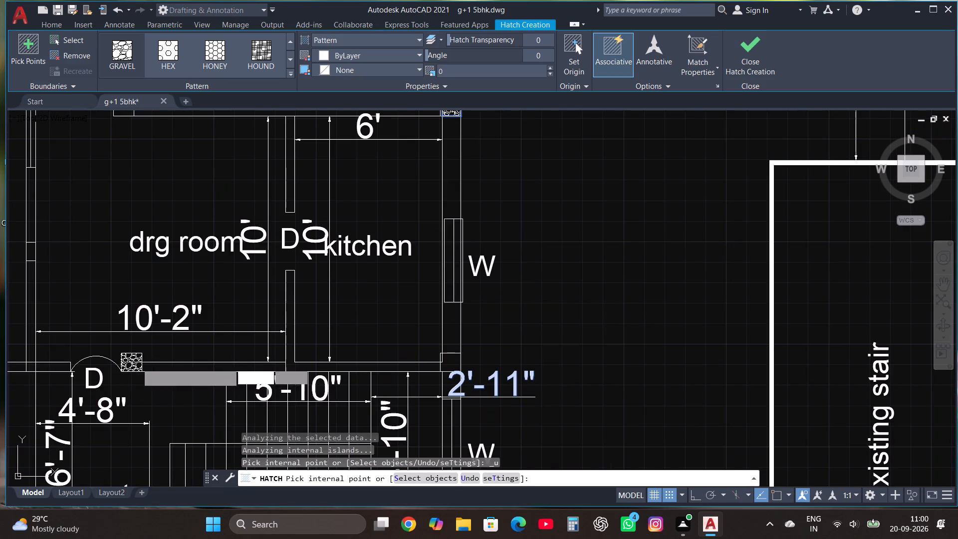
scroll(168, 265, down, 2)
scroll(157, 207, up, 1)
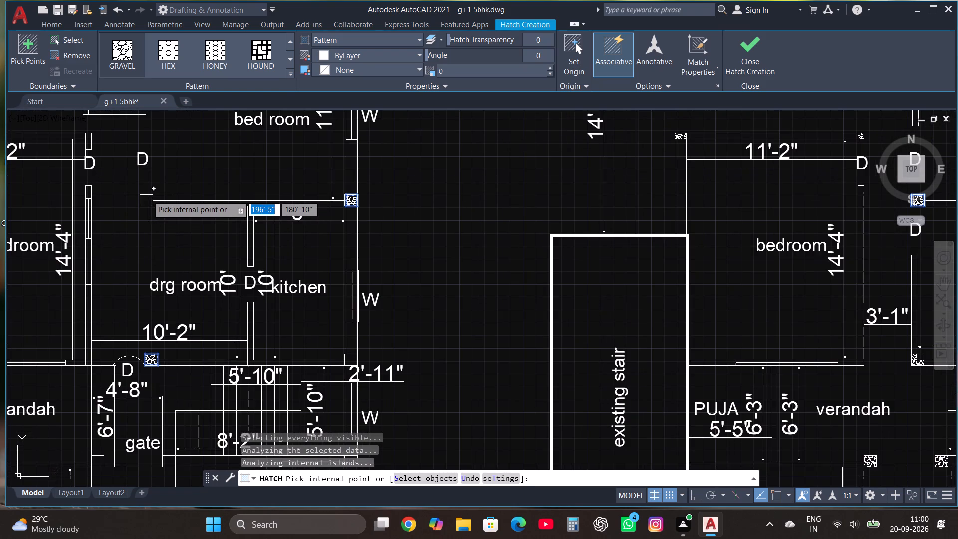
click(149, 200)
scroll(198, 281, up, 1)
scroll(198, 281, down, 1)
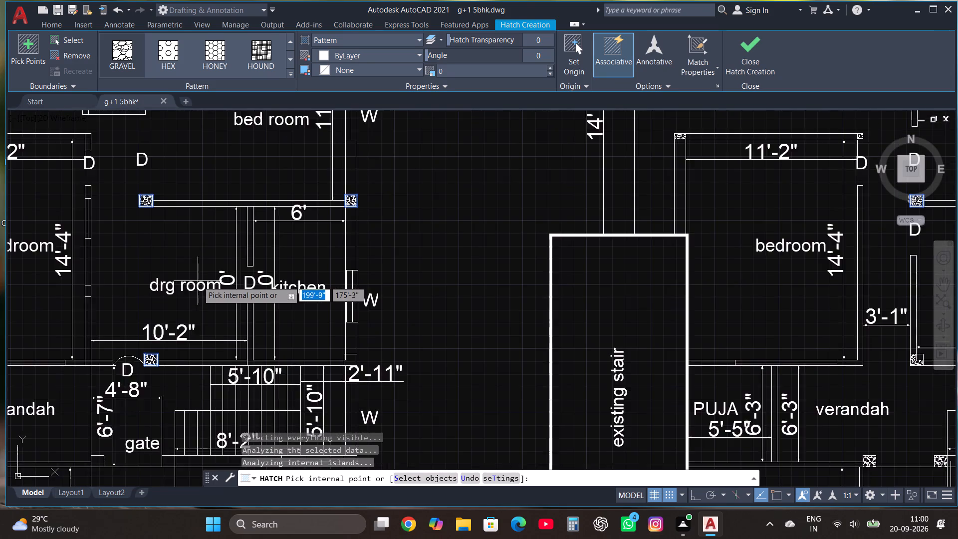
scroll(198, 276, down, 1)
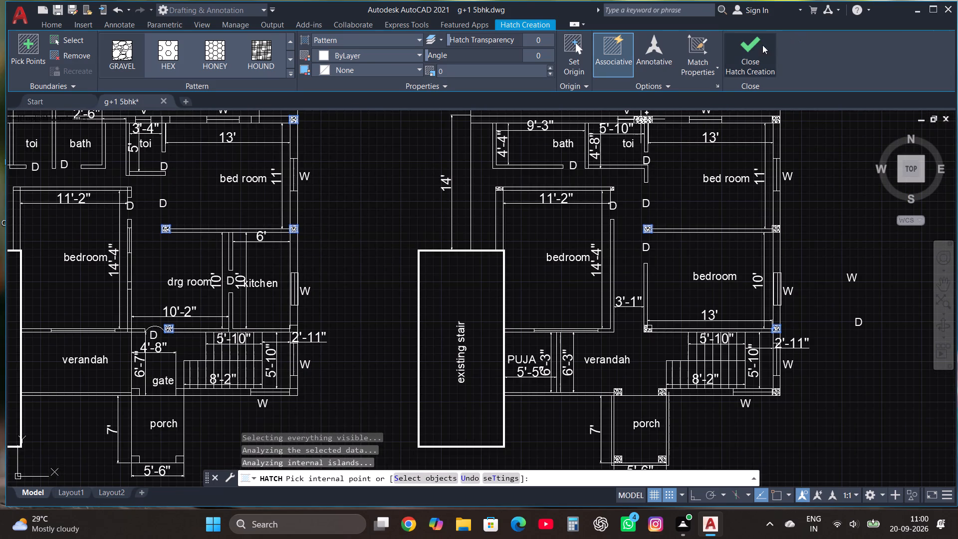
click(750, 48)
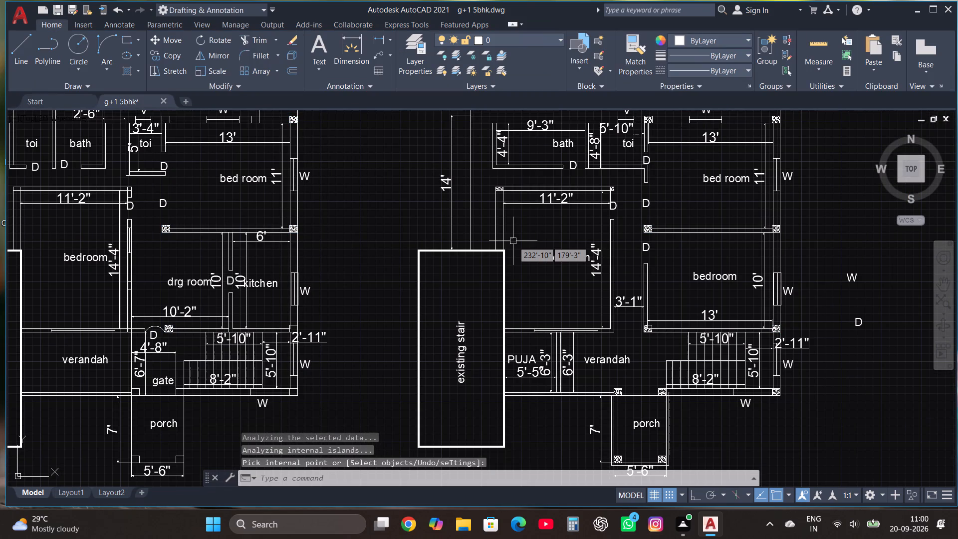
Move the first plan's 2'-11" stair dimension straight south, clear of the kitchen's southeast corner column.
scroll(513, 241, down, 1)
scroll(367, 316, up, 3)
scroll(418, 267, up, 3)
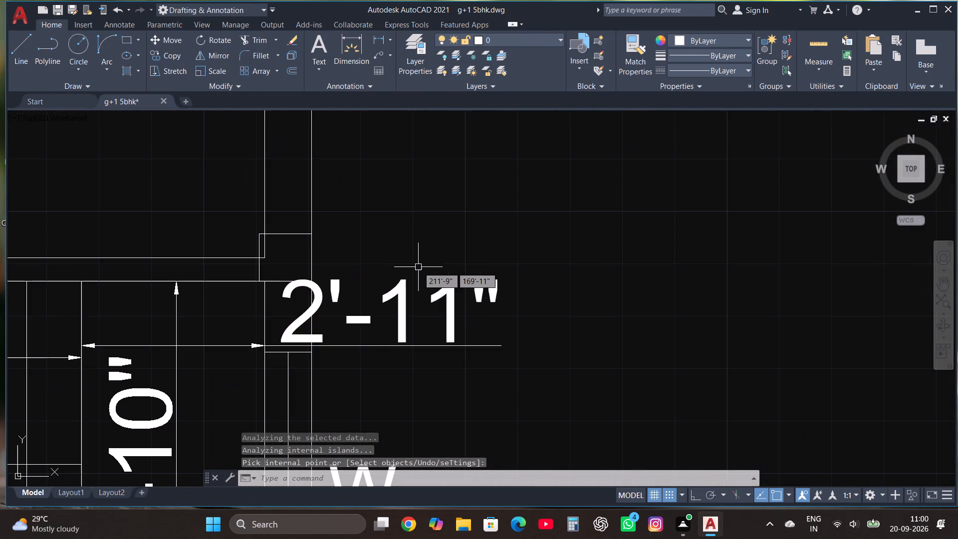
click(408, 304)
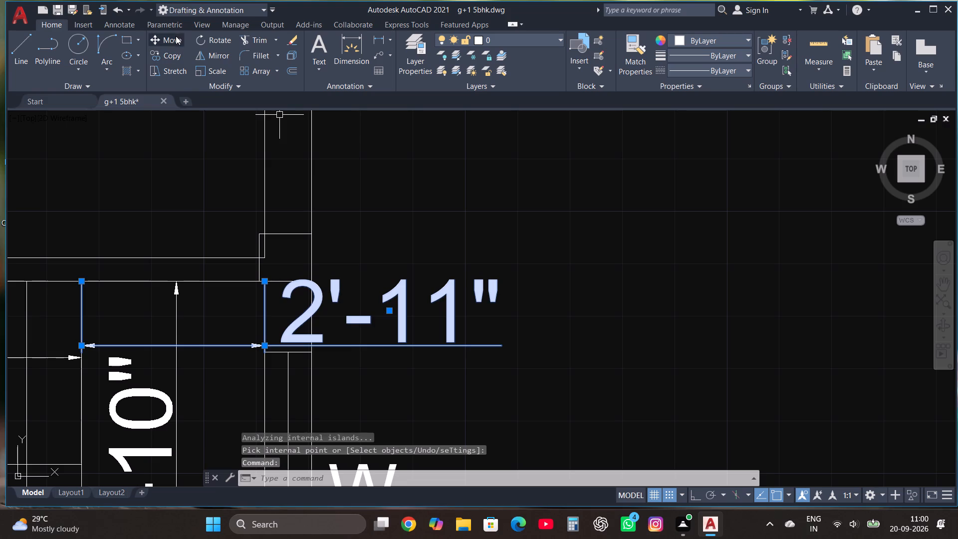
click(176, 35)
click(366, 300)
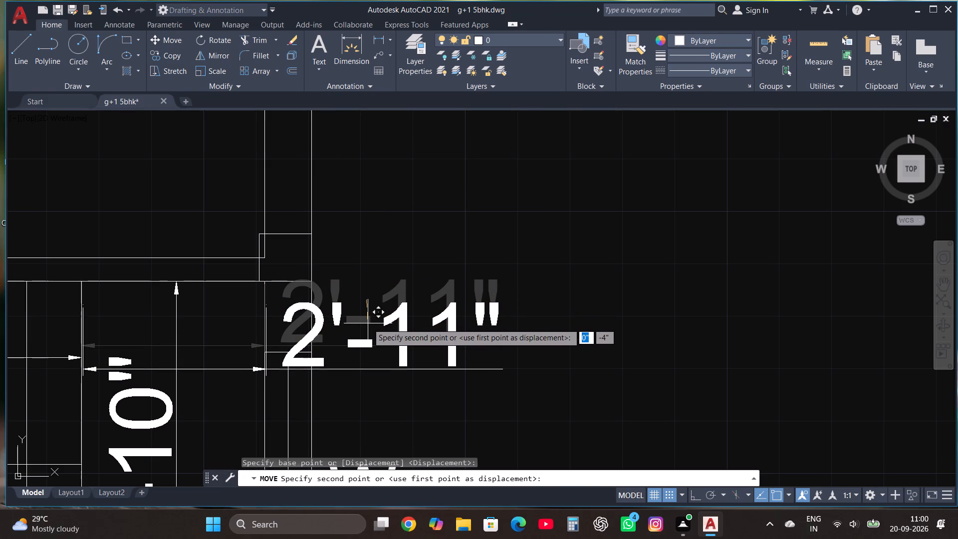
key(F8)
click(366, 333)
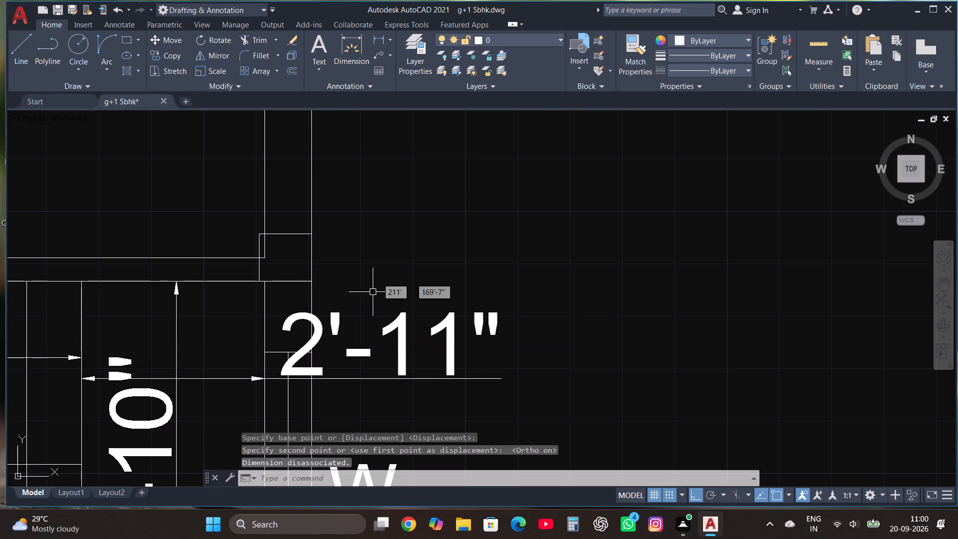
Start a new hatch and gravel-fill the kitchen's southeast corner column and the column at the stair's southeast corner.
text(HAT)
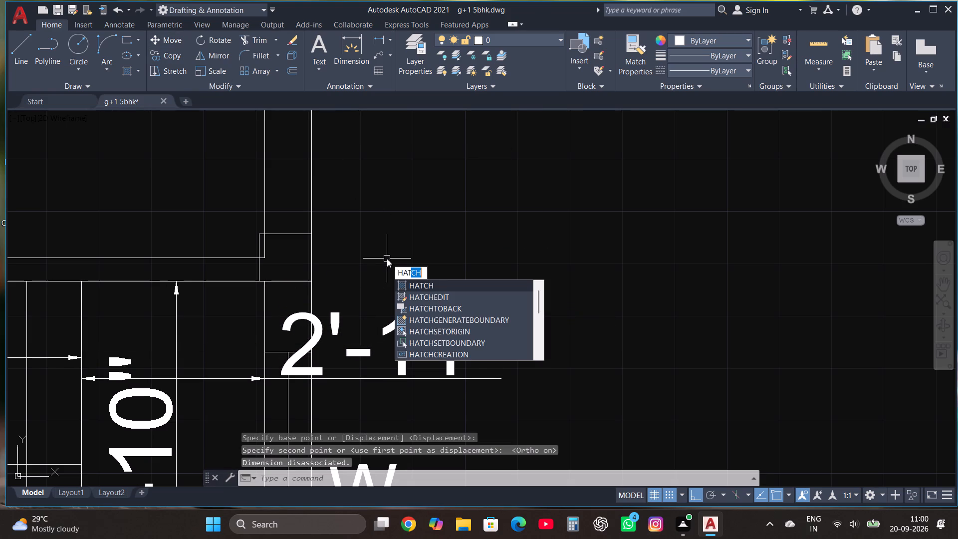
click(431, 285)
click(288, 265)
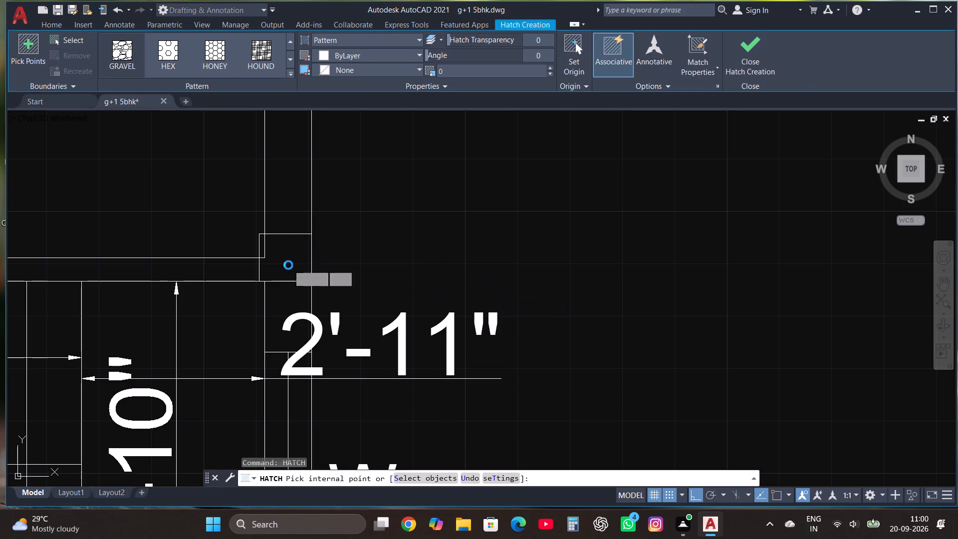
scroll(492, 245, down, 3)
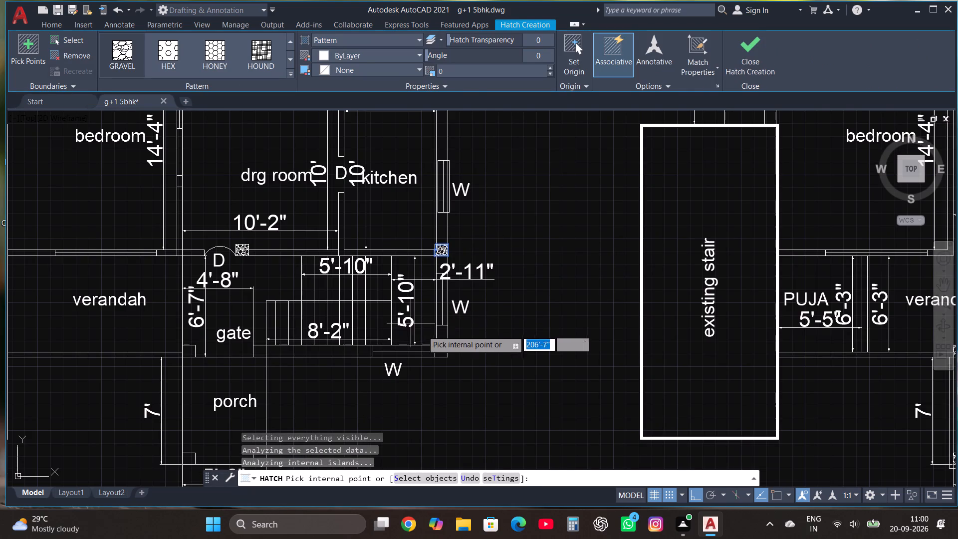
click(440, 352)
Gravel-hatch the four corner columns of the first plan's porch.
scroll(432, 283, down, 2)
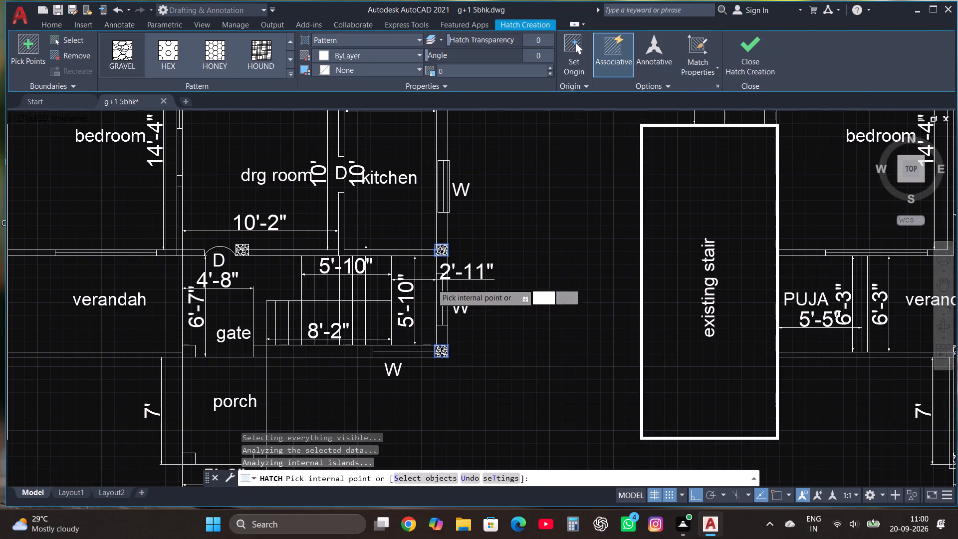
scroll(339, 351, up, 4)
click(322, 355)
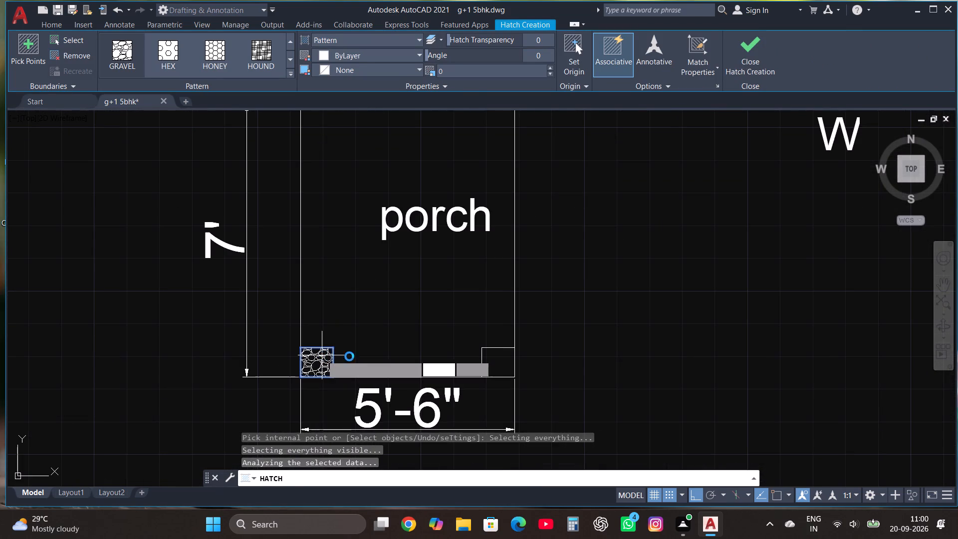
click(492, 367)
scroll(492, 380, down, 4)
scroll(502, 341, up, 4)
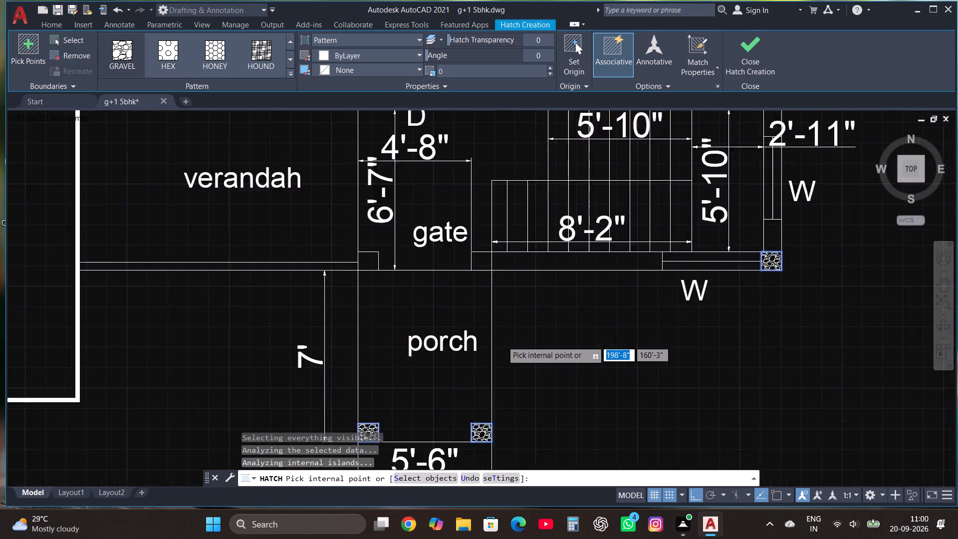
click(470, 216)
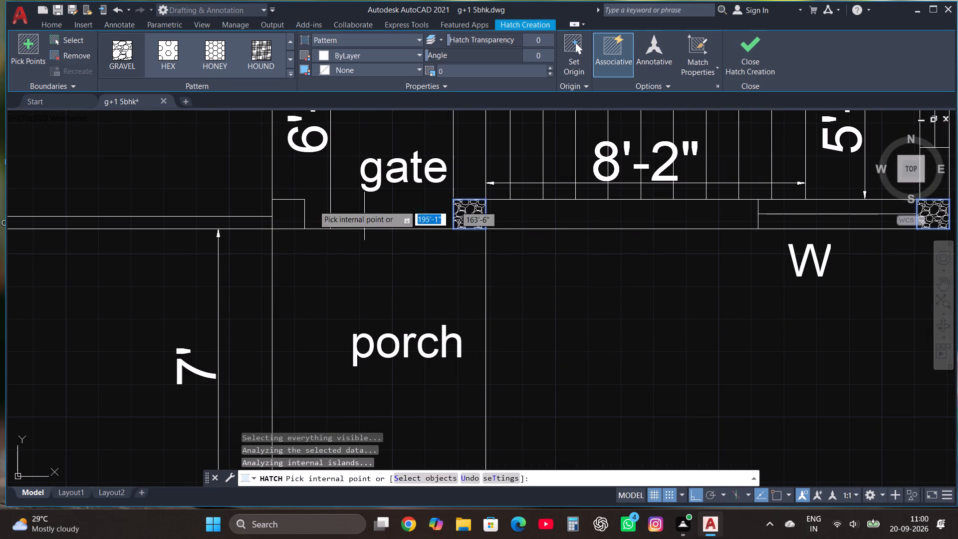
click(286, 214)
Gravel-hatch the wall-junction column at the southeast corner of the first plan's 11'-2" by 14'-4" bedroom.
scroll(378, 320, down, 3)
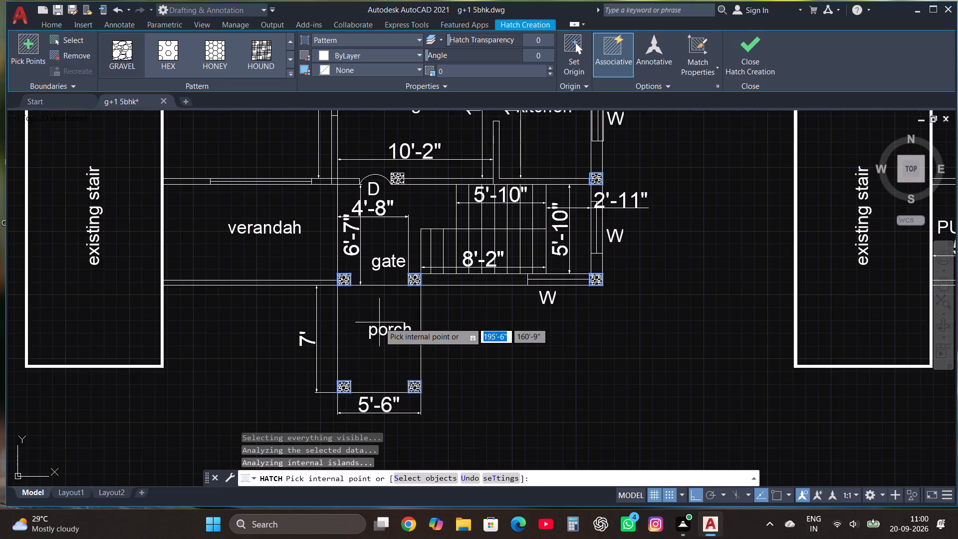
scroll(380, 326, down, 1)
scroll(360, 224, up, 3)
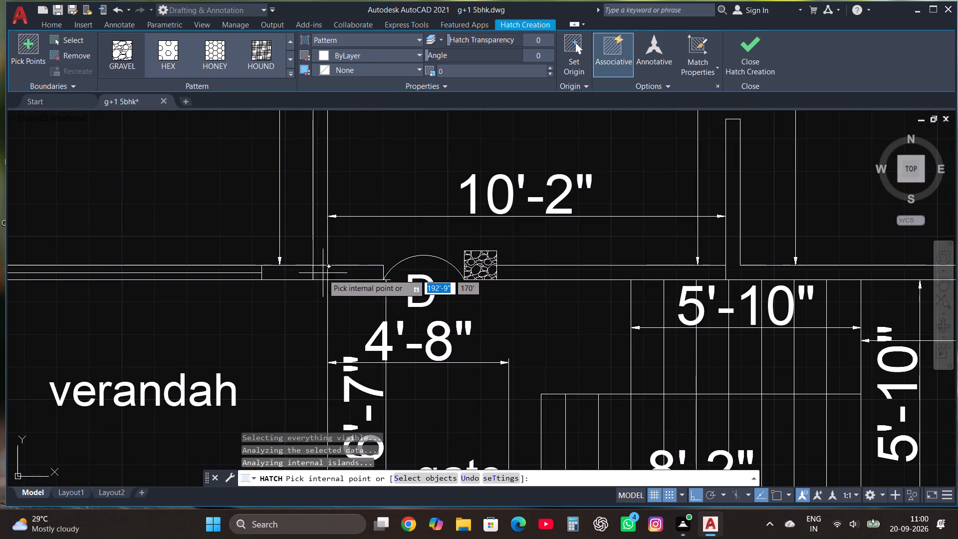
click(318, 272)
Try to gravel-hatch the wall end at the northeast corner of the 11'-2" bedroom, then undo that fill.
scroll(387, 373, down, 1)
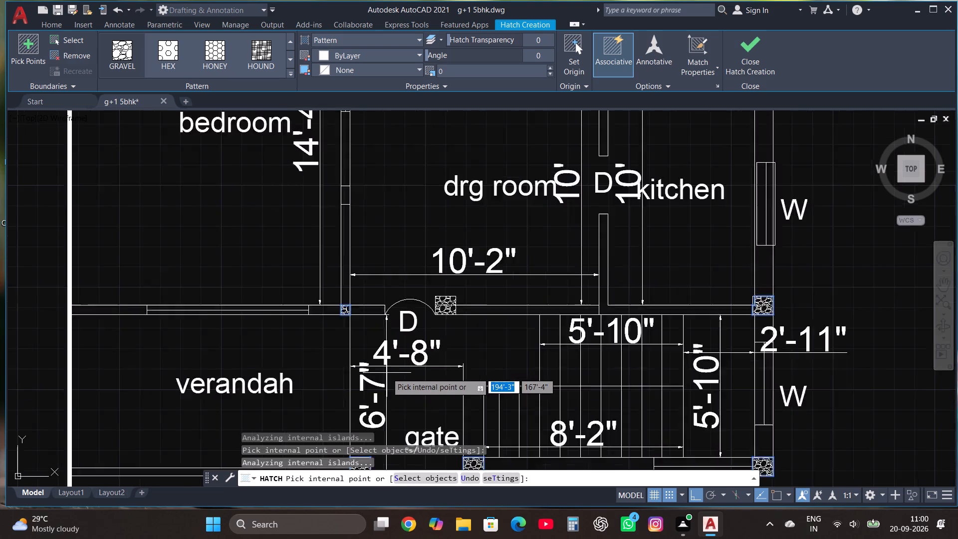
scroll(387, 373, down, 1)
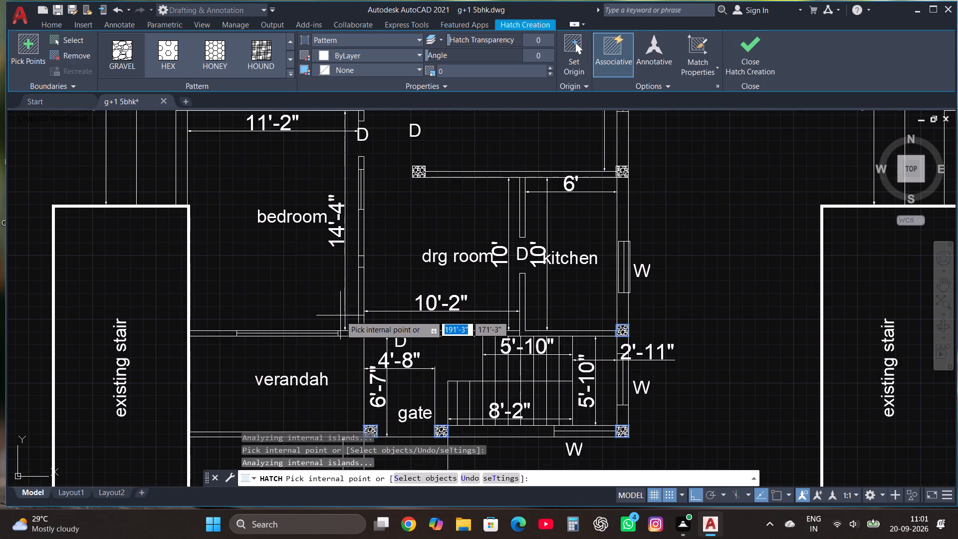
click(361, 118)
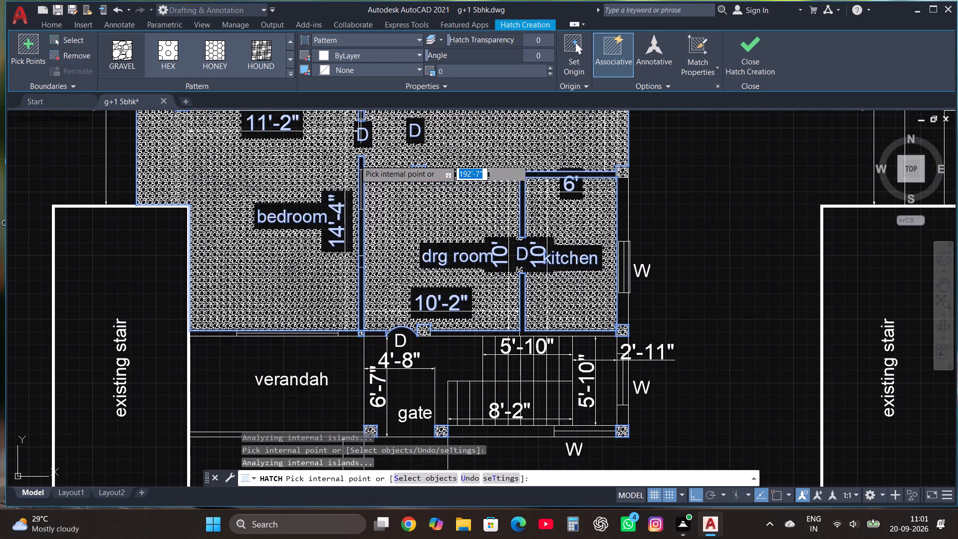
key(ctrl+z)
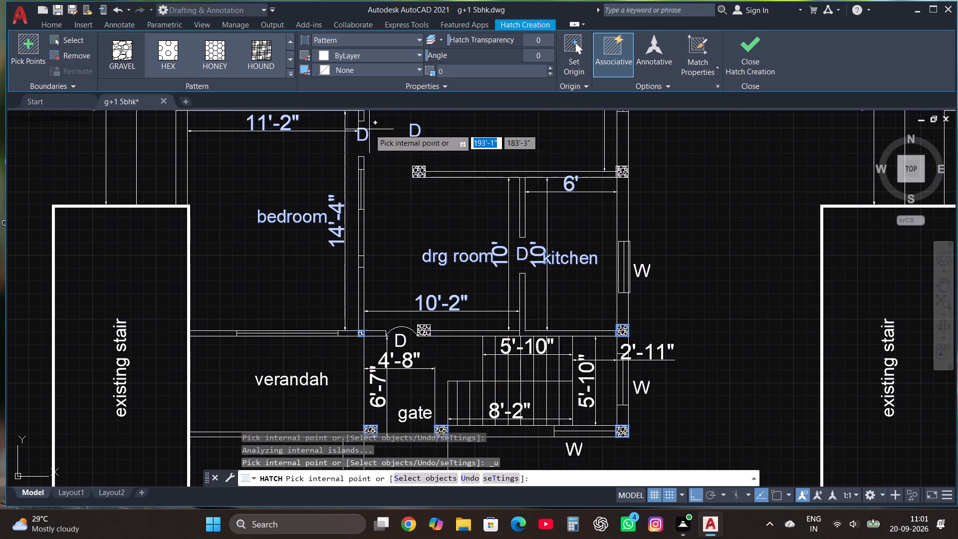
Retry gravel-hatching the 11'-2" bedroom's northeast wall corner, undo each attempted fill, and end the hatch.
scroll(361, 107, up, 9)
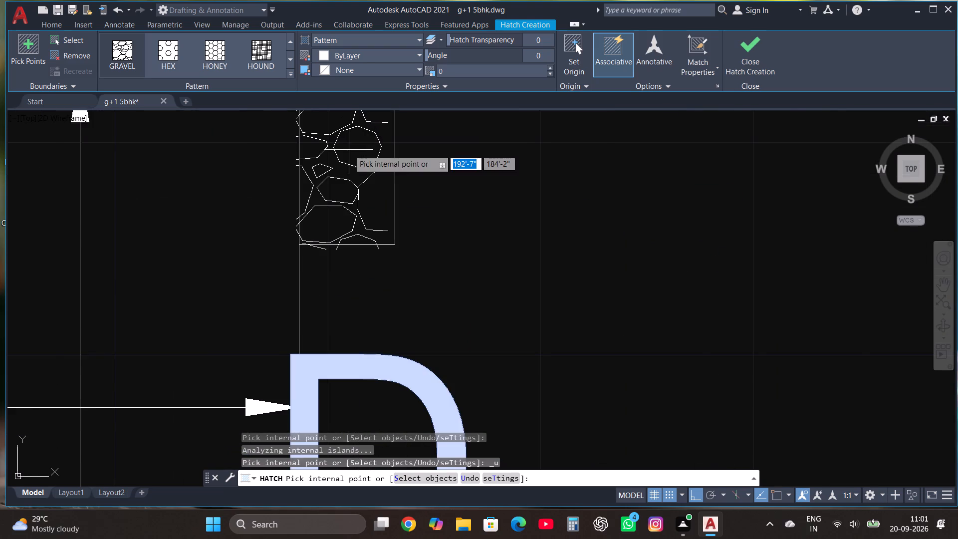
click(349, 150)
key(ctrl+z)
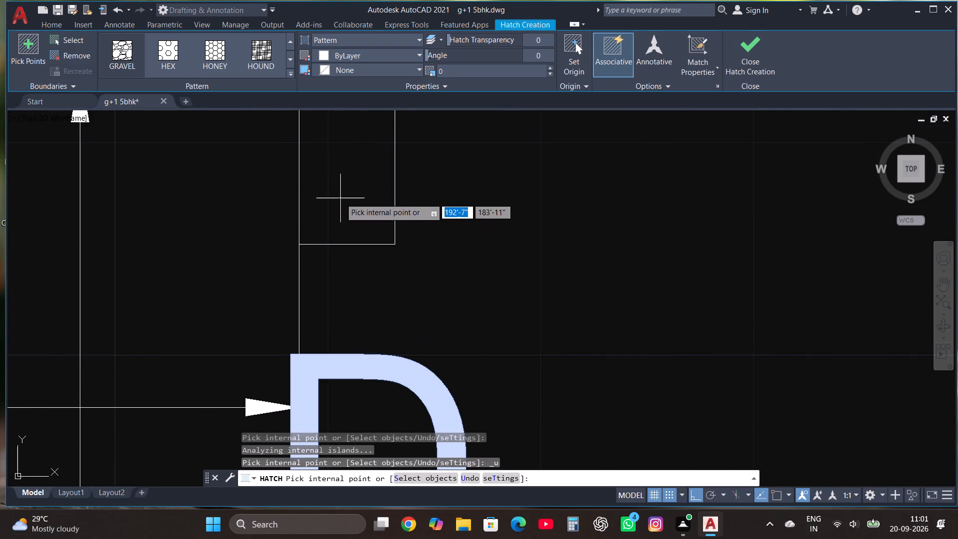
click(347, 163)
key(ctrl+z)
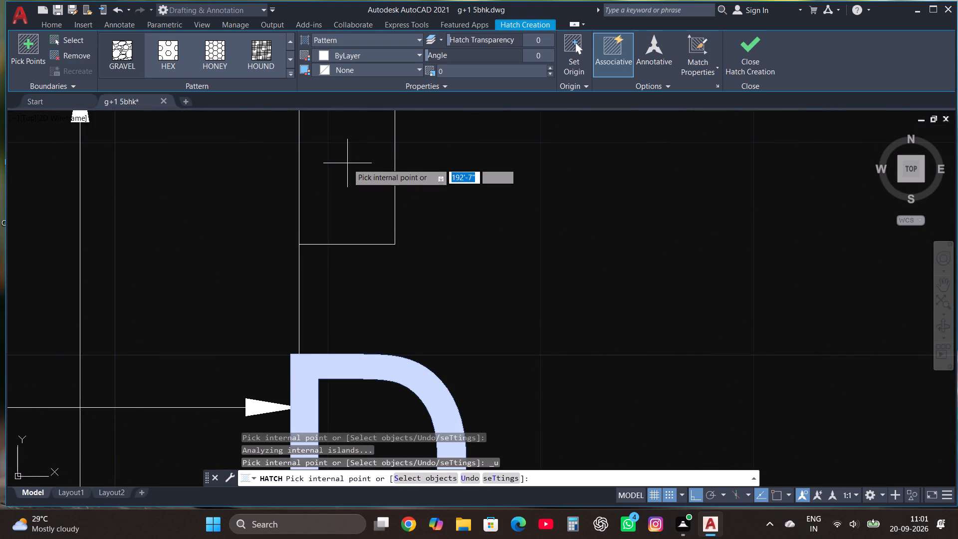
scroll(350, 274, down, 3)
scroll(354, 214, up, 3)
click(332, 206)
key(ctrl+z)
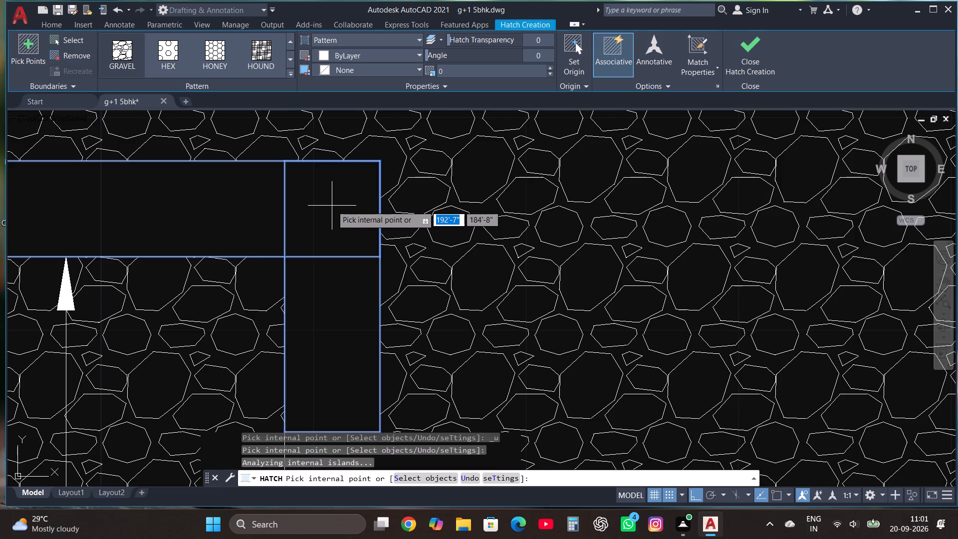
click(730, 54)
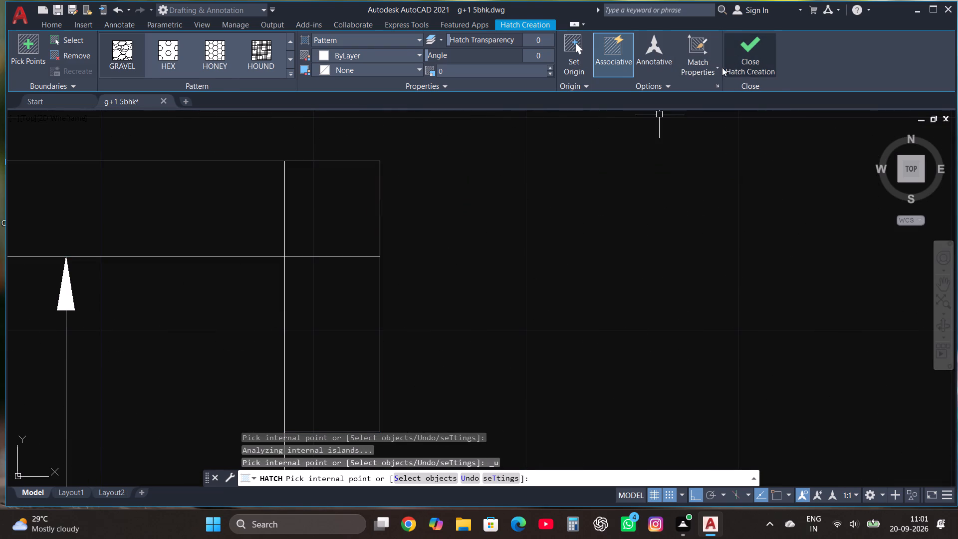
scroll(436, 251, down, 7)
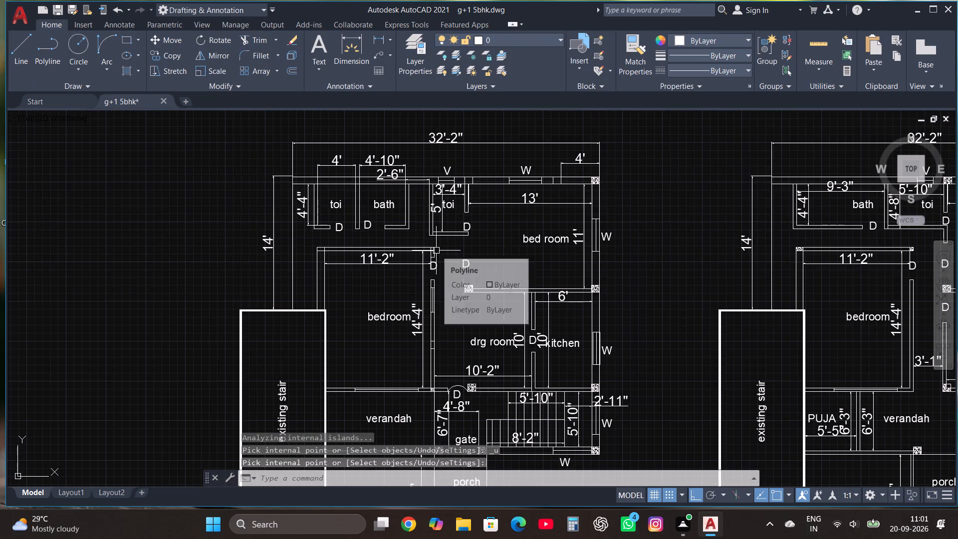
Trim away the two short cross lines inside the wall between the first plan's 11'-2" bedroom and drawing room.
scroll(458, 177, up, 2)
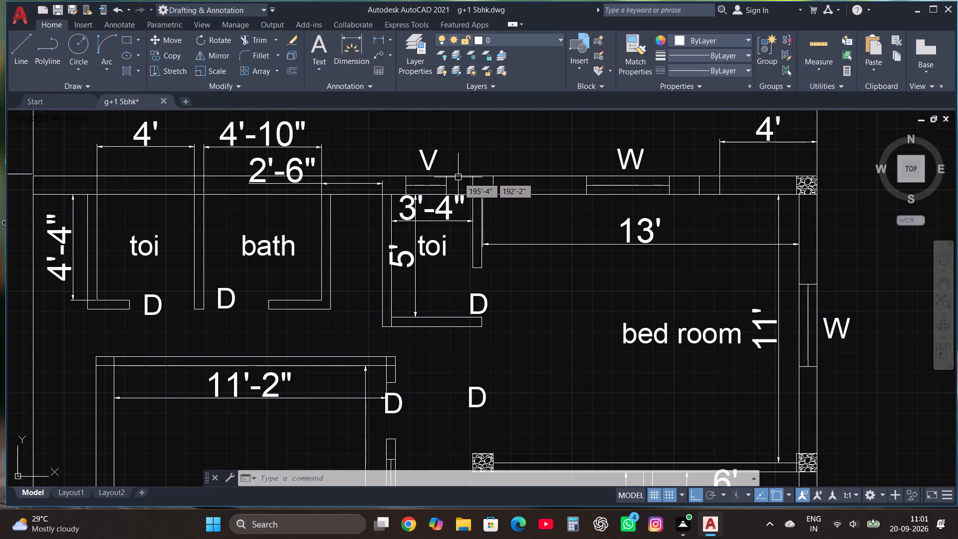
scroll(458, 177, down, 2)
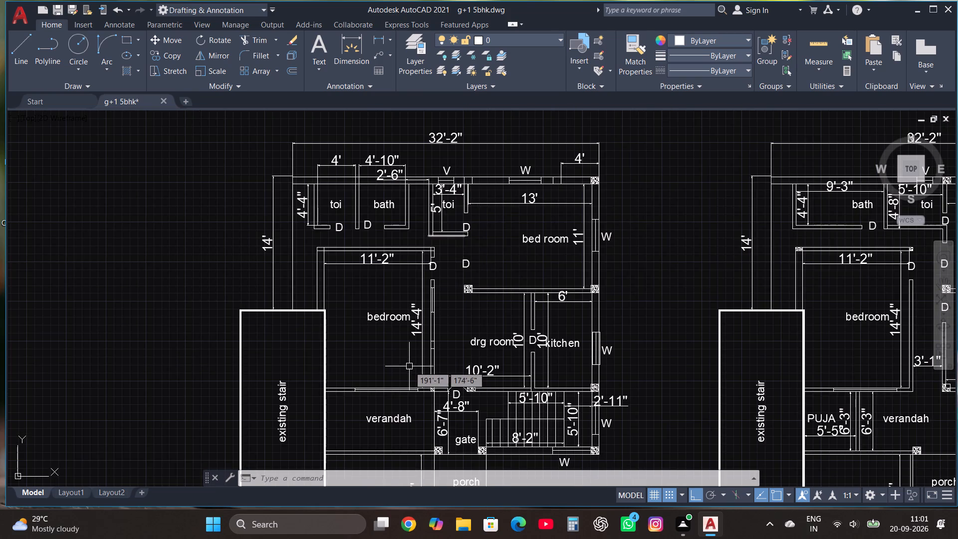
scroll(409, 366, up, 2)
scroll(478, 326, up, 2)
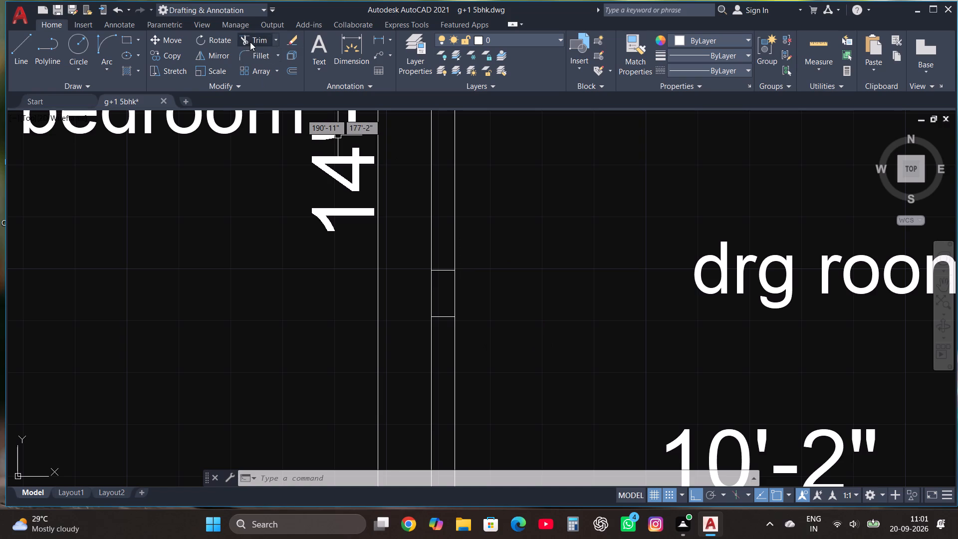
click(251, 42)
click(446, 337)
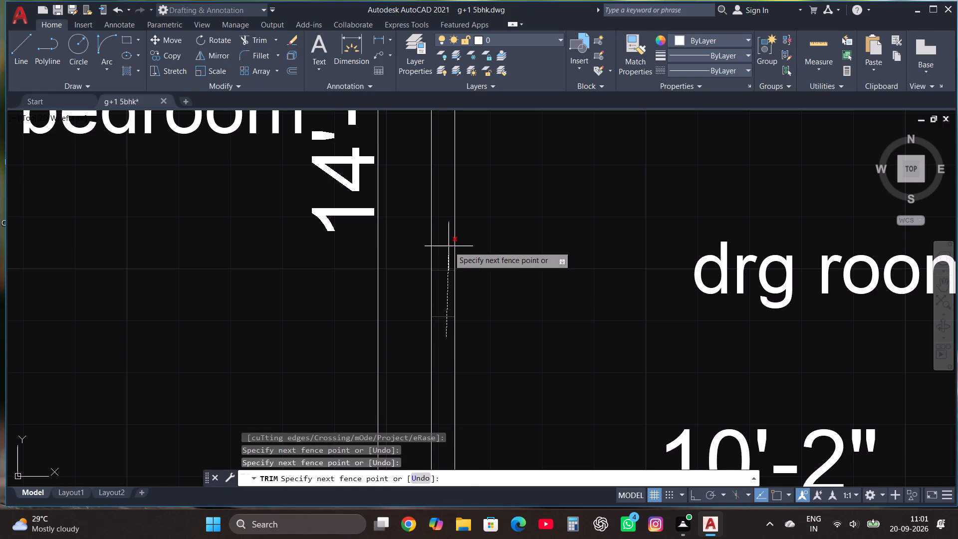
click(449, 246)
scroll(449, 246, down, 3)
key(Escape)
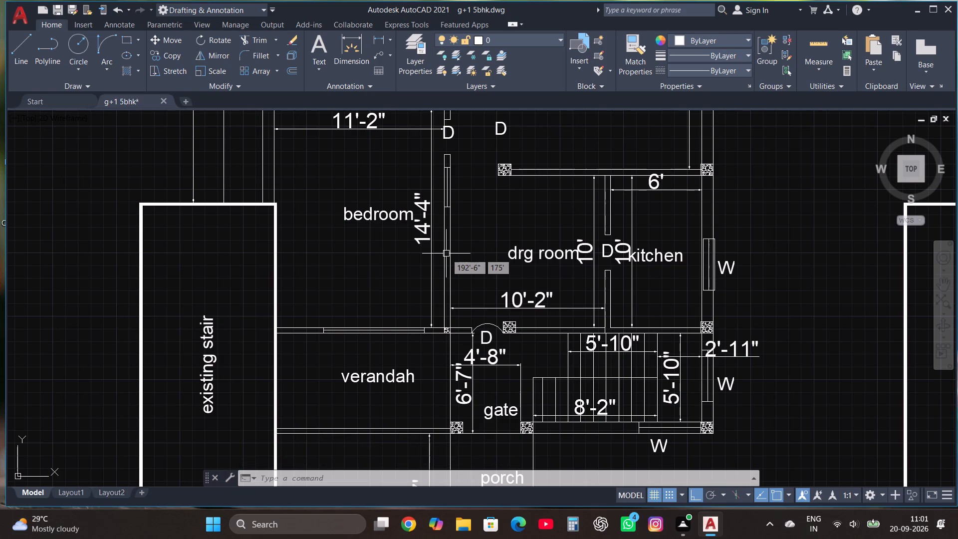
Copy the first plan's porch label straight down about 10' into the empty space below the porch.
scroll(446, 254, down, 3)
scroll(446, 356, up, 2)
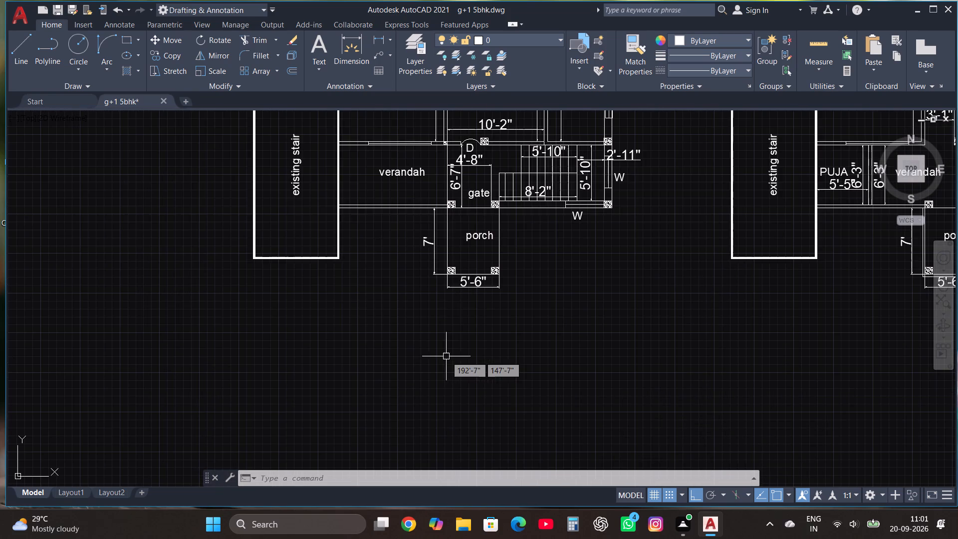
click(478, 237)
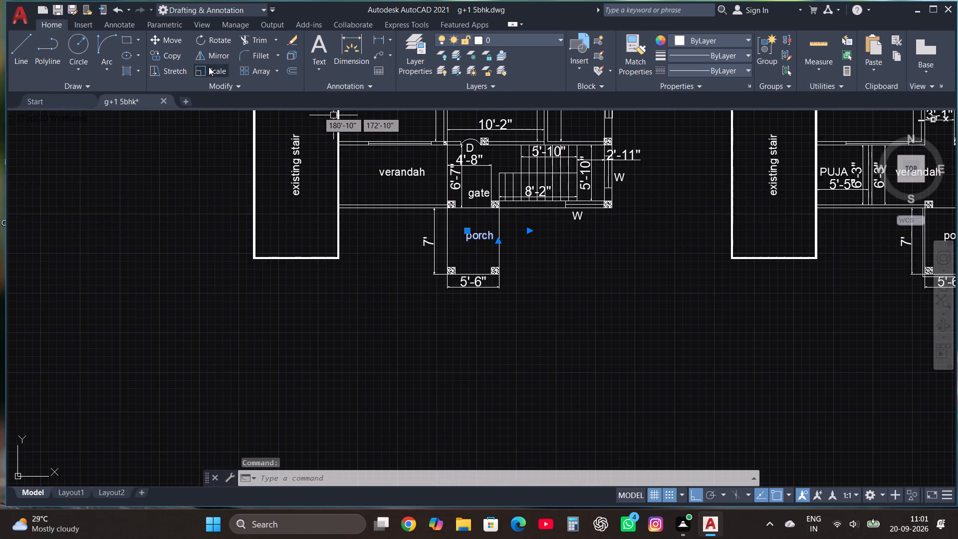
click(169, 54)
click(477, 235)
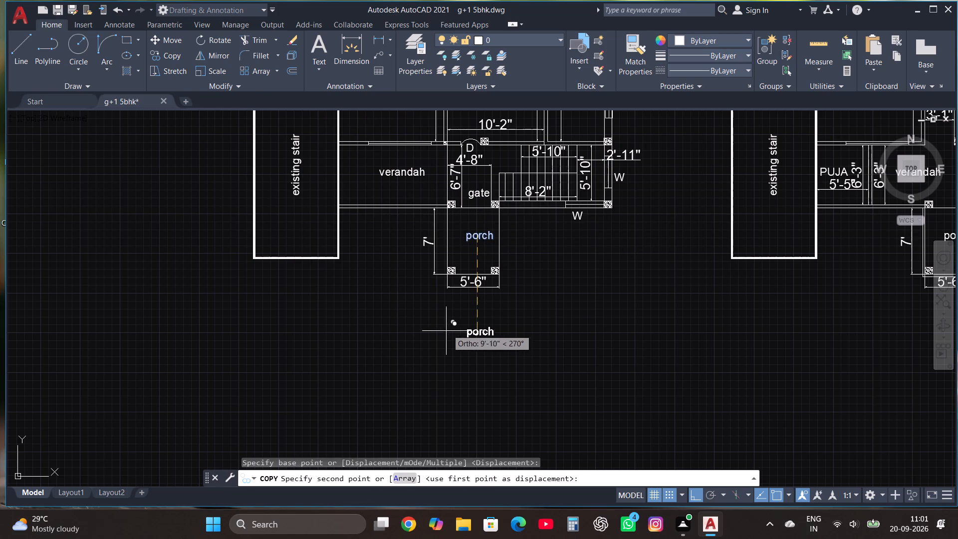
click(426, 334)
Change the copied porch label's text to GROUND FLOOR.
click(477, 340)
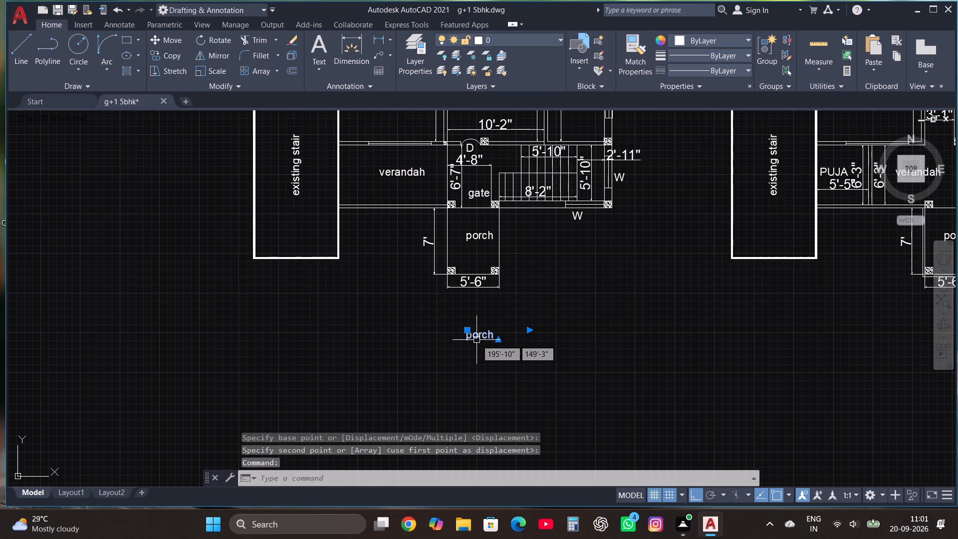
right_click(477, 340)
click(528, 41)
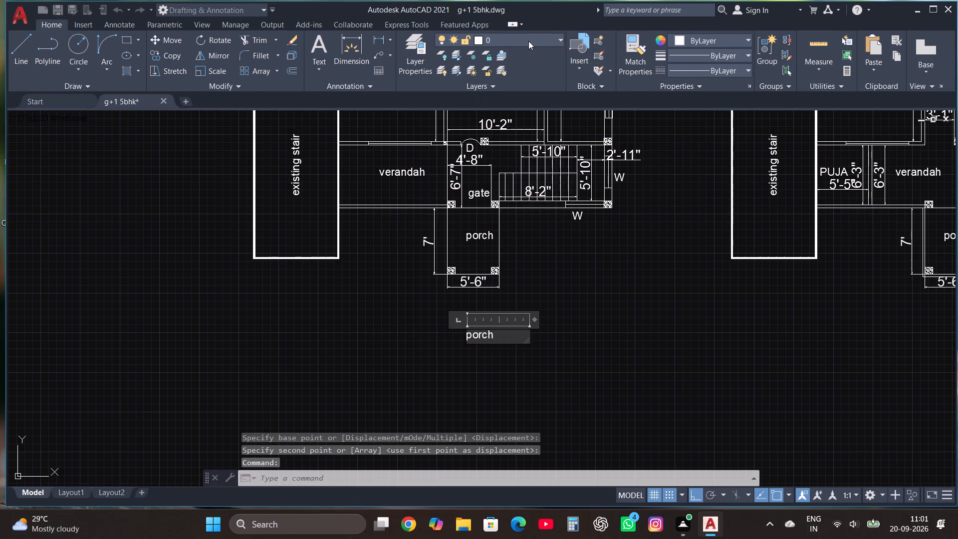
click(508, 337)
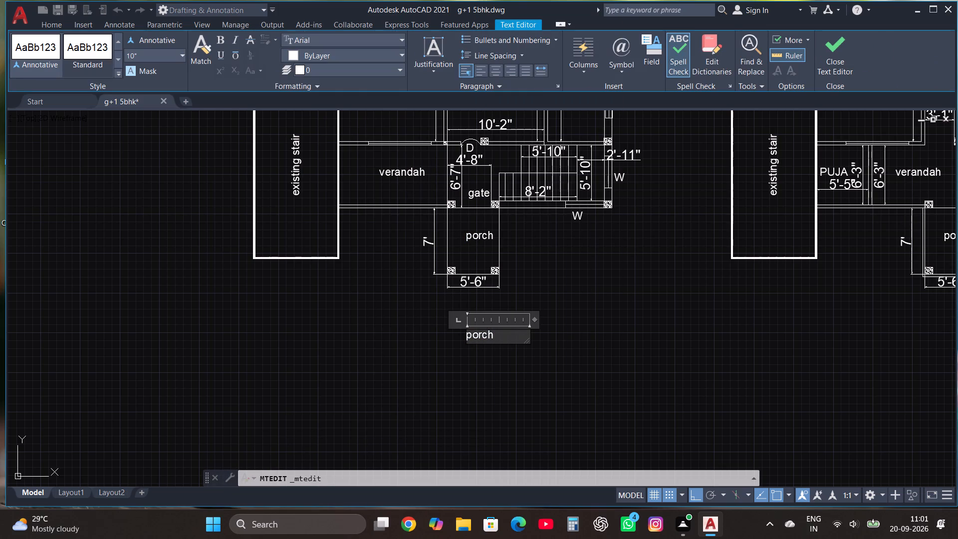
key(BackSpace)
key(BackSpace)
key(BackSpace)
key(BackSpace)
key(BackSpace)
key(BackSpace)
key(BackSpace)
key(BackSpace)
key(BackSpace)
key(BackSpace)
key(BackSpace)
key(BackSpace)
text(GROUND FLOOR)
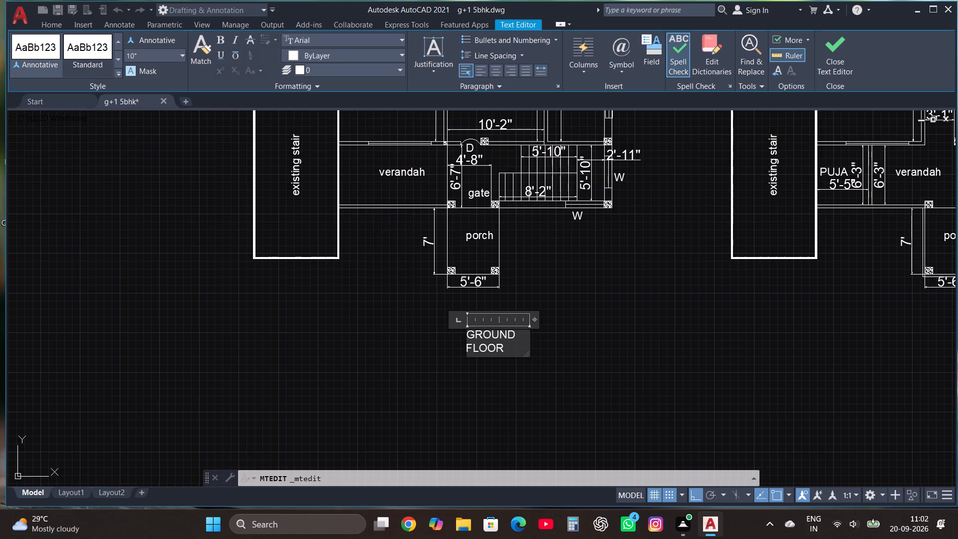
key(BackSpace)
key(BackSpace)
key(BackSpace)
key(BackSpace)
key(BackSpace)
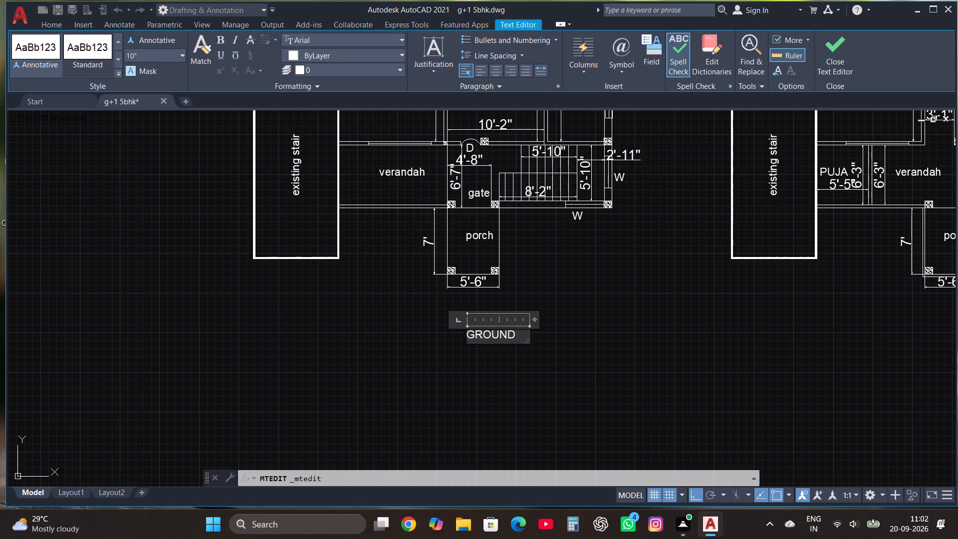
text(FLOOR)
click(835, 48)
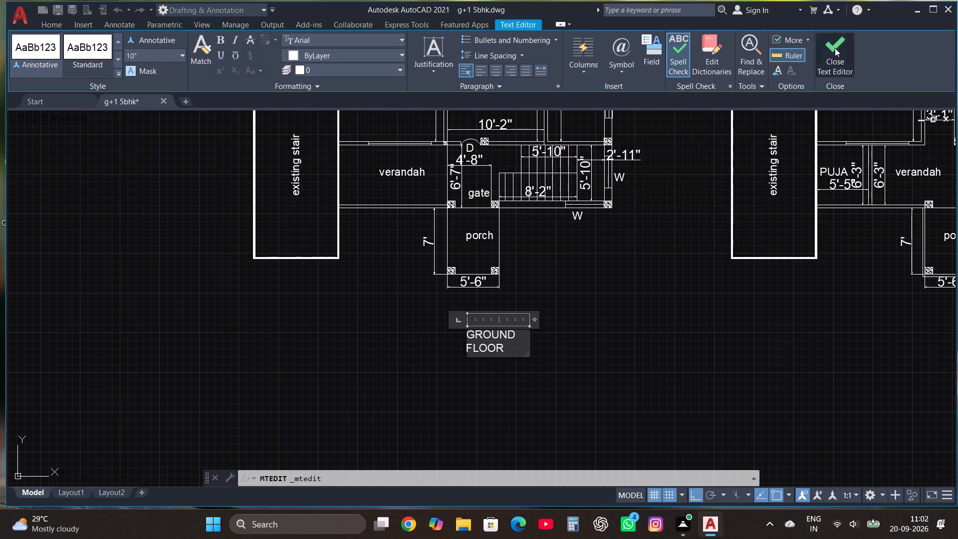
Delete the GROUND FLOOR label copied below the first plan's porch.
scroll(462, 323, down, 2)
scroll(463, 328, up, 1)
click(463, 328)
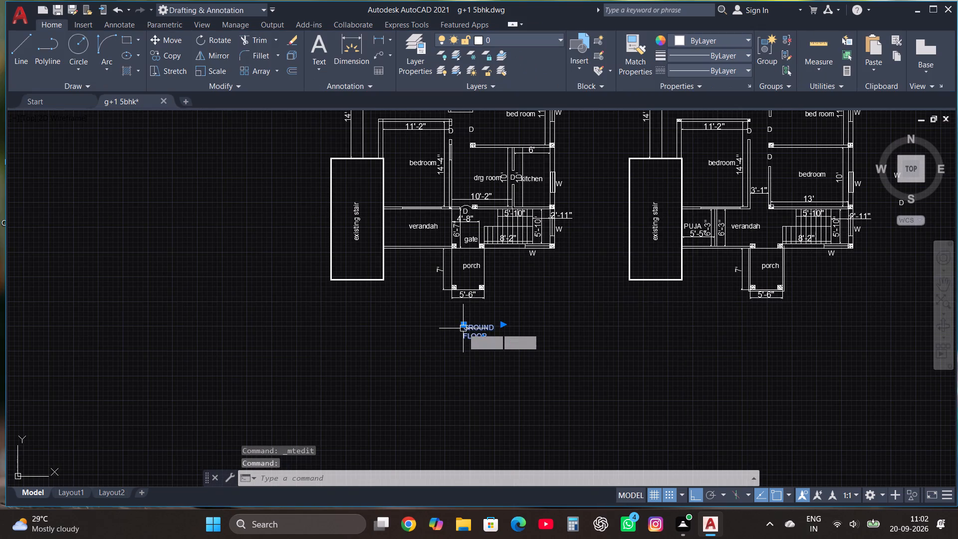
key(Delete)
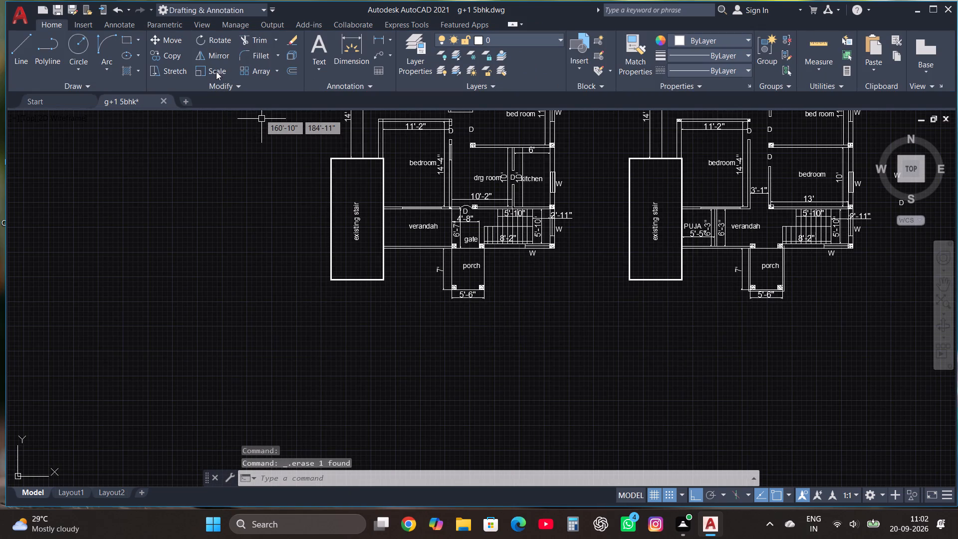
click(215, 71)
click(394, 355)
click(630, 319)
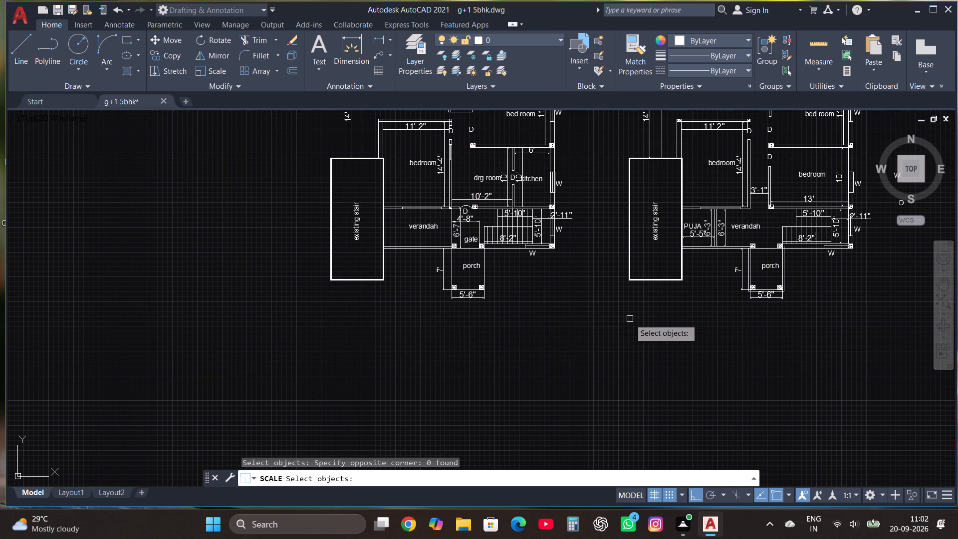
Add a wide multiline text reading GROUND FLOOR, 3" high, in the space below the first plan.
click(316, 43)
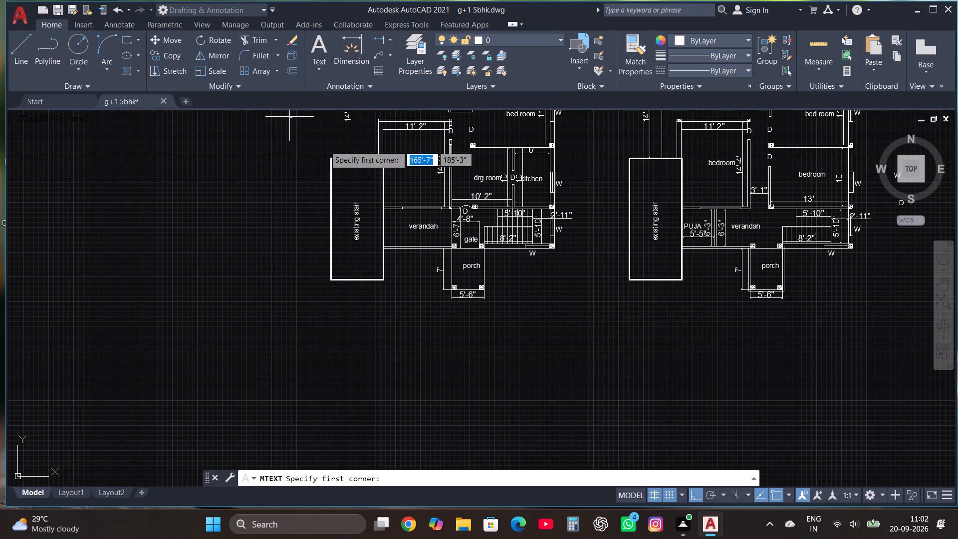
click(395, 372)
click(573, 322)
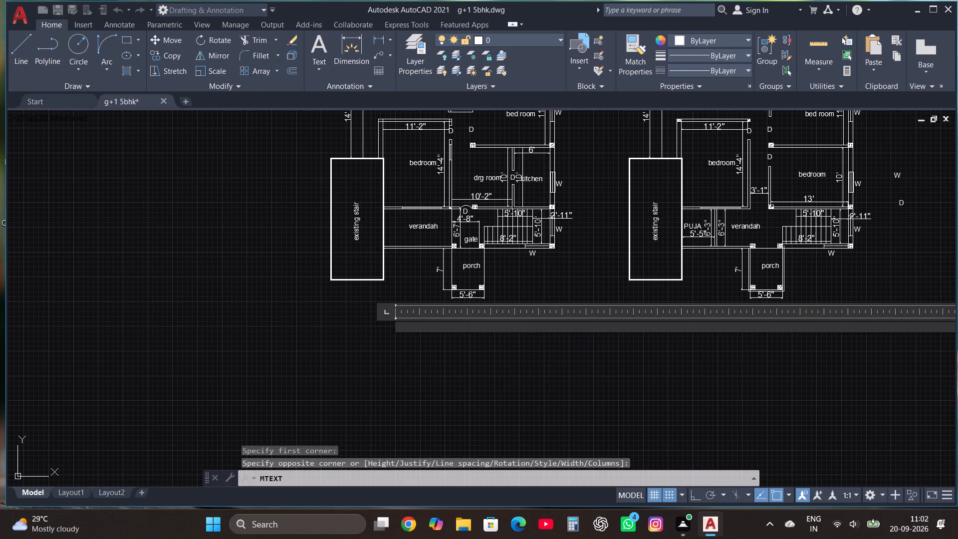
text(GROUND)
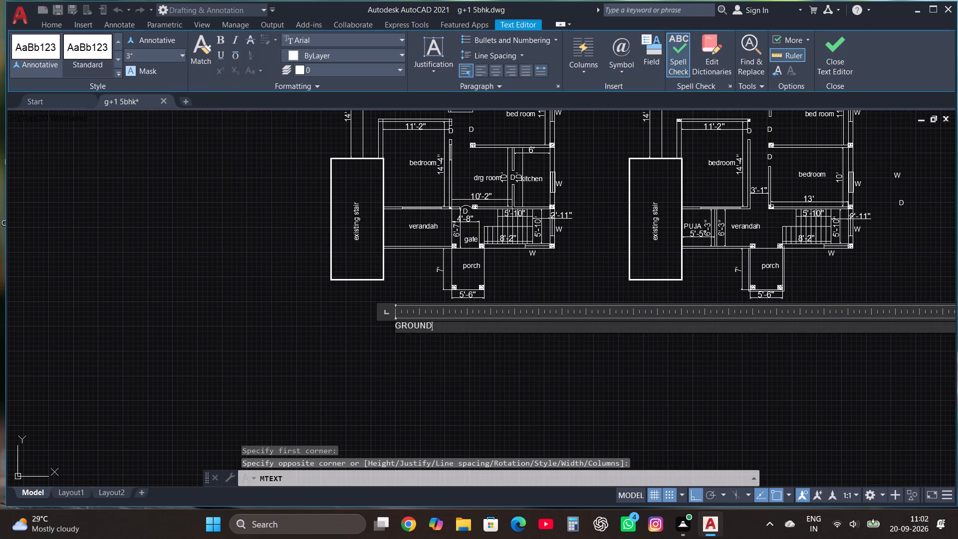
key(space)
text(FLOOR)
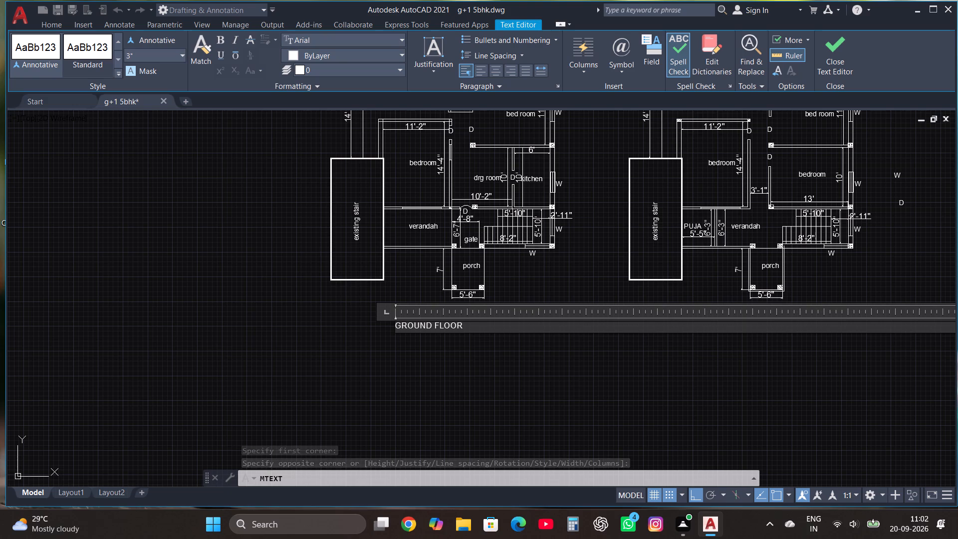
click(827, 52)
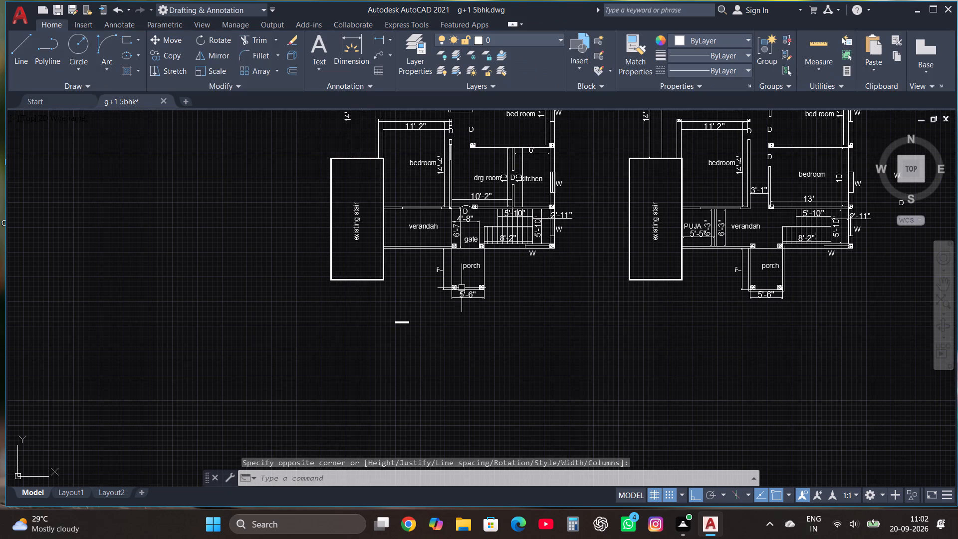
Scale the GROUND FLOOR title up to a text height of about 2'-6".
click(397, 324)
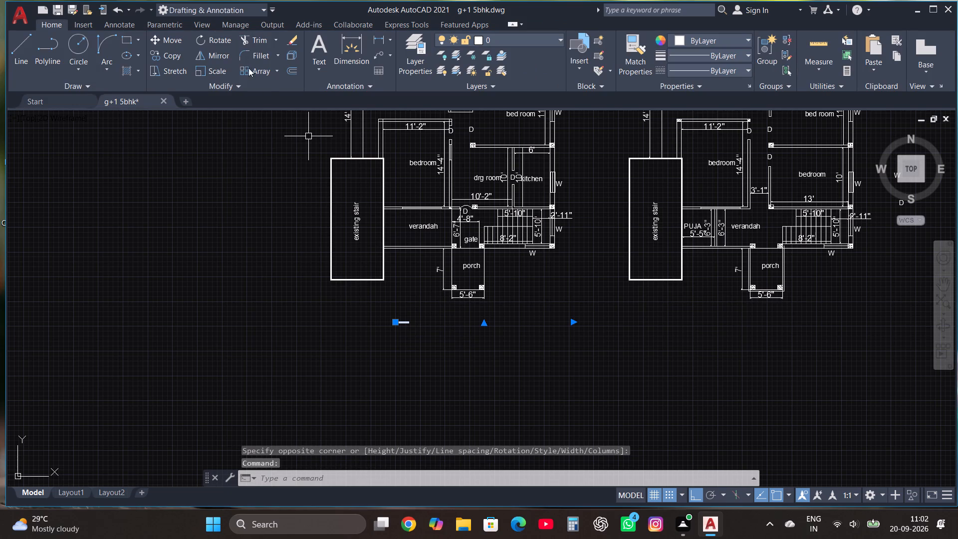
click(219, 67)
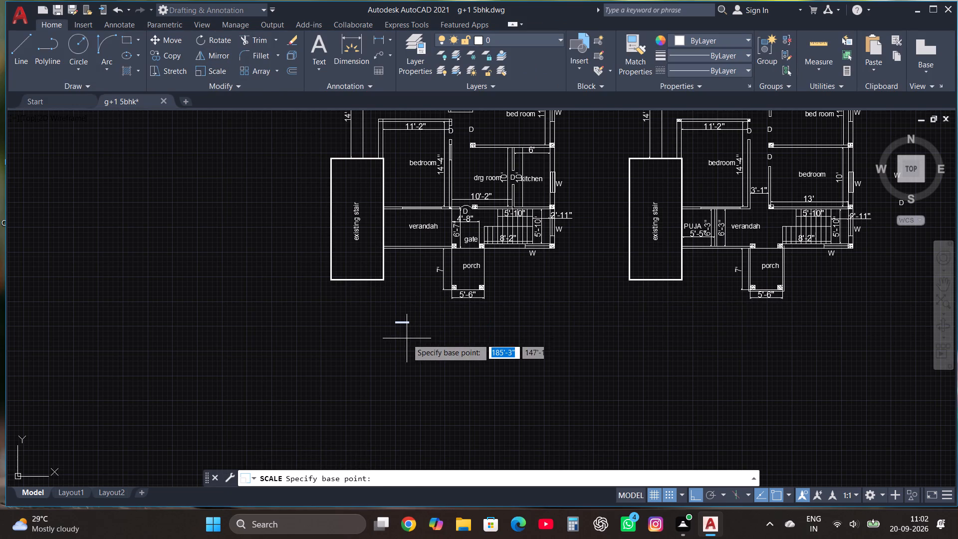
click(408, 317)
scroll(464, 348, down, 4)
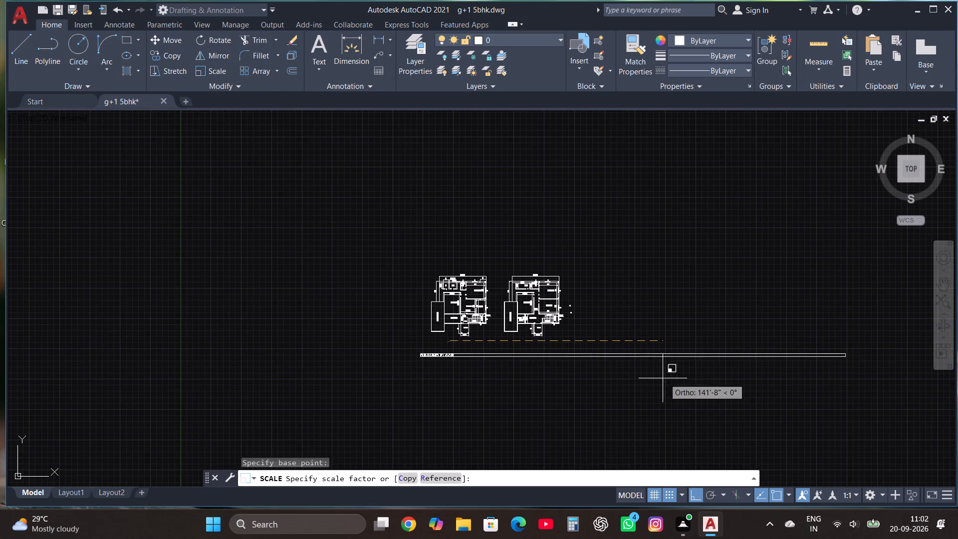
click(709, 386)
scroll(469, 376, up, 2)
Move the GROUND FLOOR title up beneath the first plan's porch, roughly centred on it, with Ortho off.
click(402, 338)
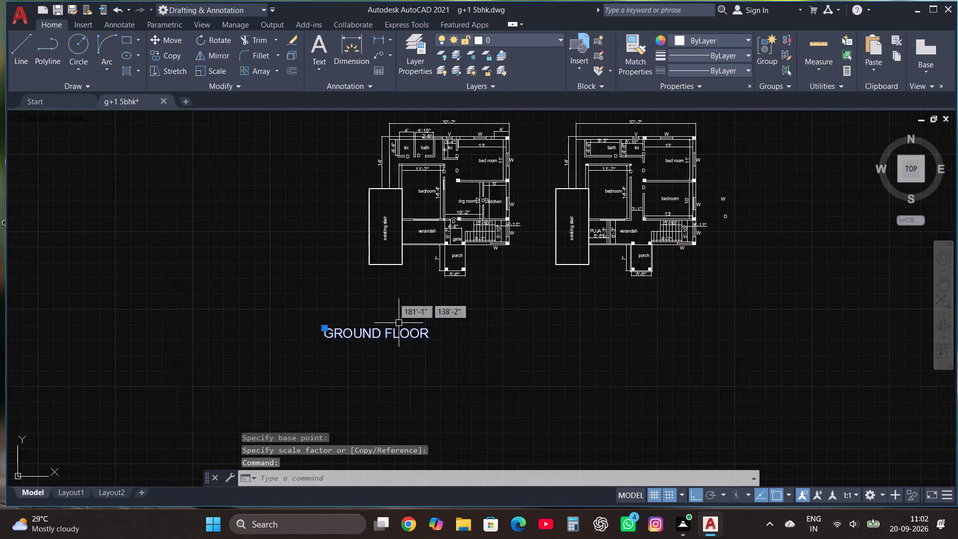
click(170, 39)
click(388, 329)
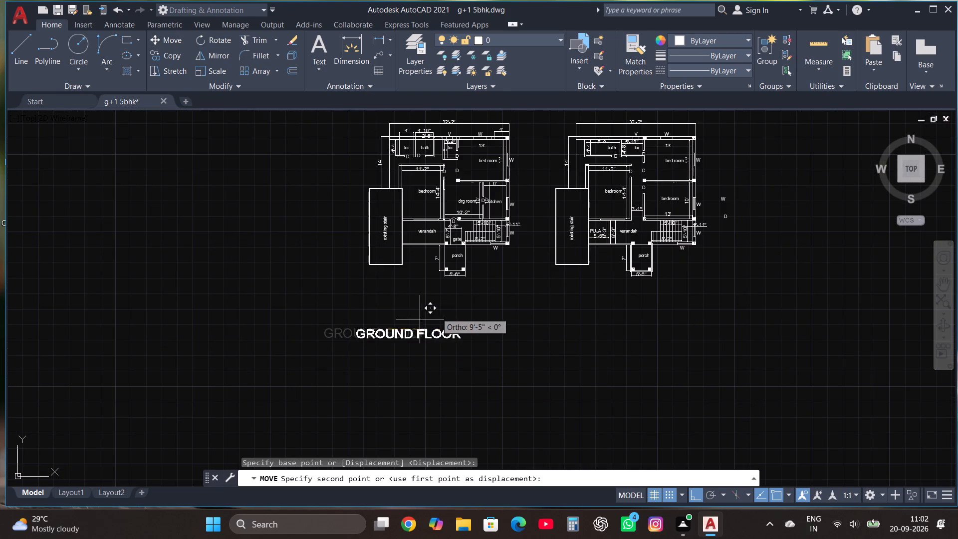
key(F8)
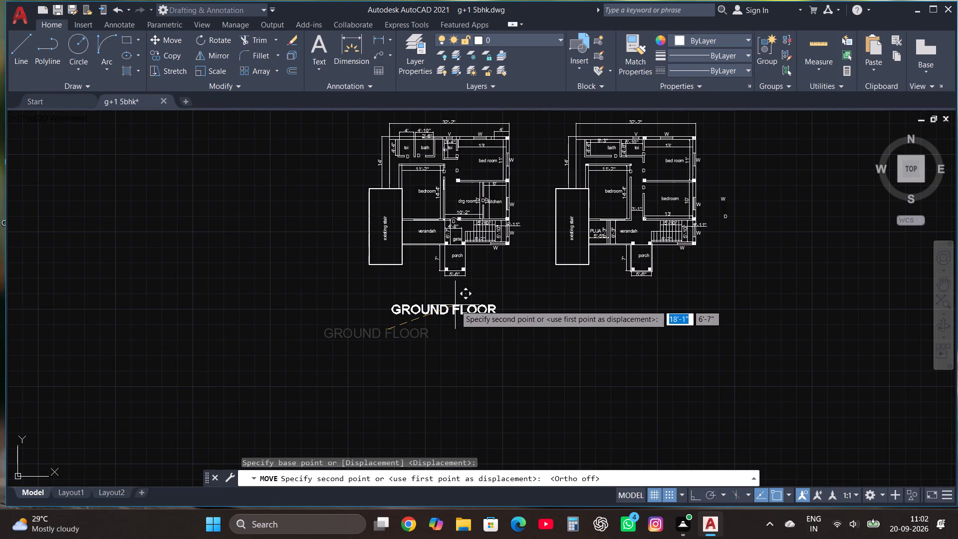
click(455, 300)
Copy the GROUND FLOOR title horizontally to beneath the second plan's porch, with Ortho on.
scroll(456, 300, up, 1)
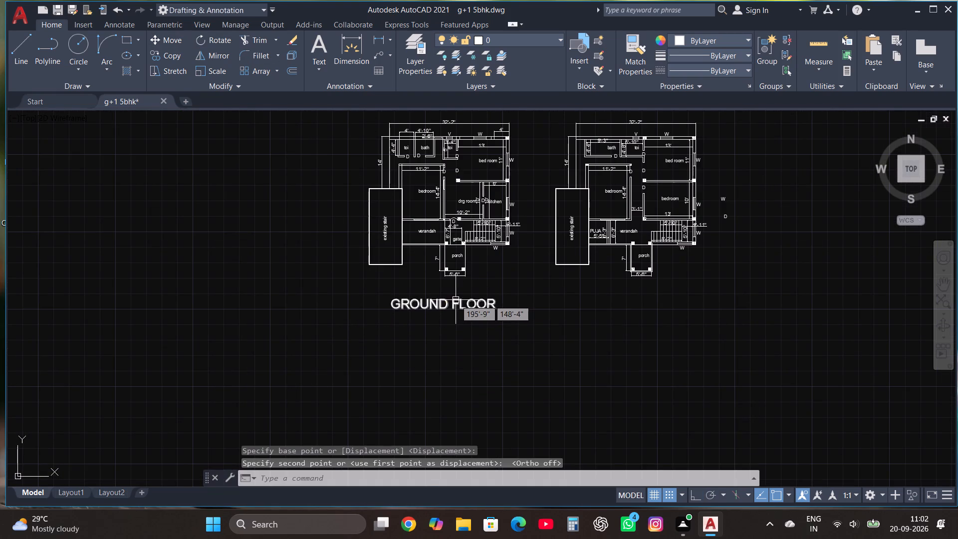
click(456, 303)
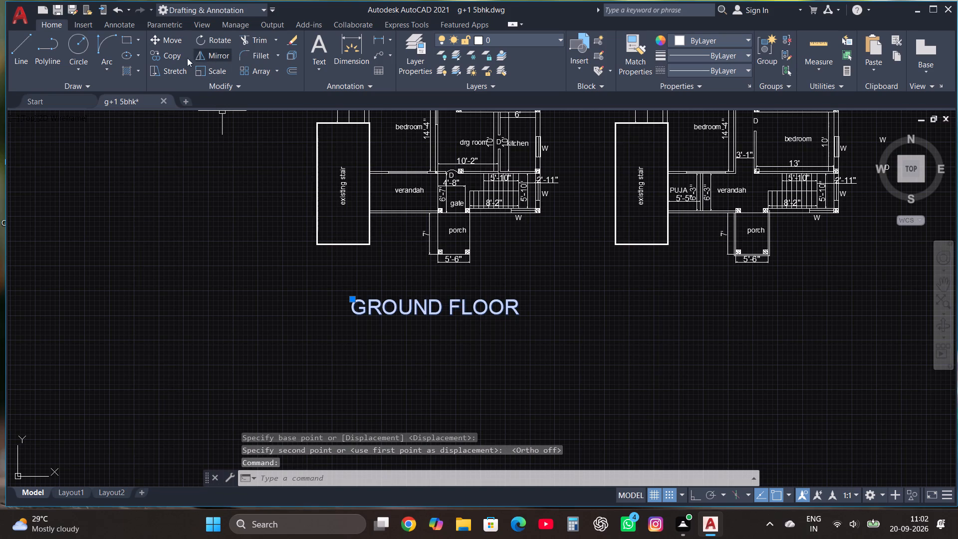
click(172, 58)
click(424, 314)
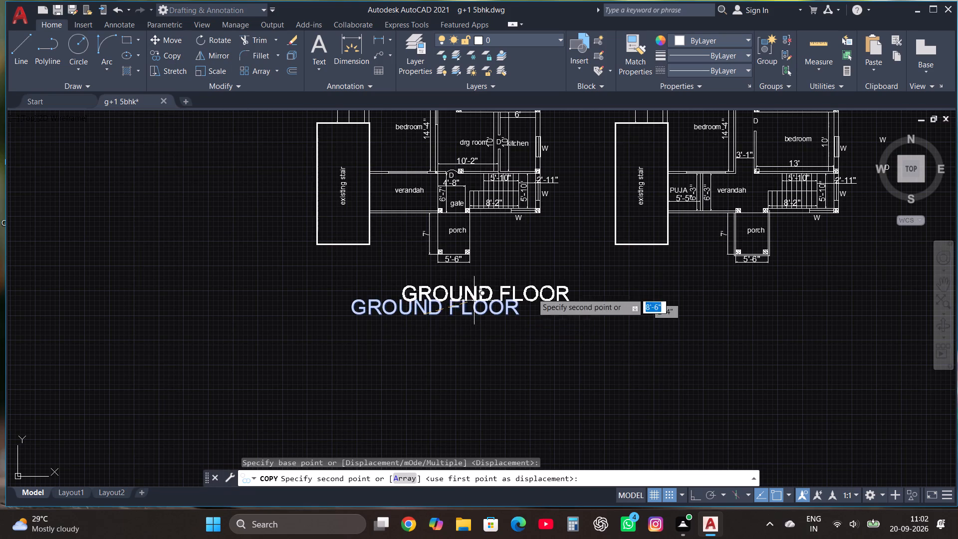
key(F8)
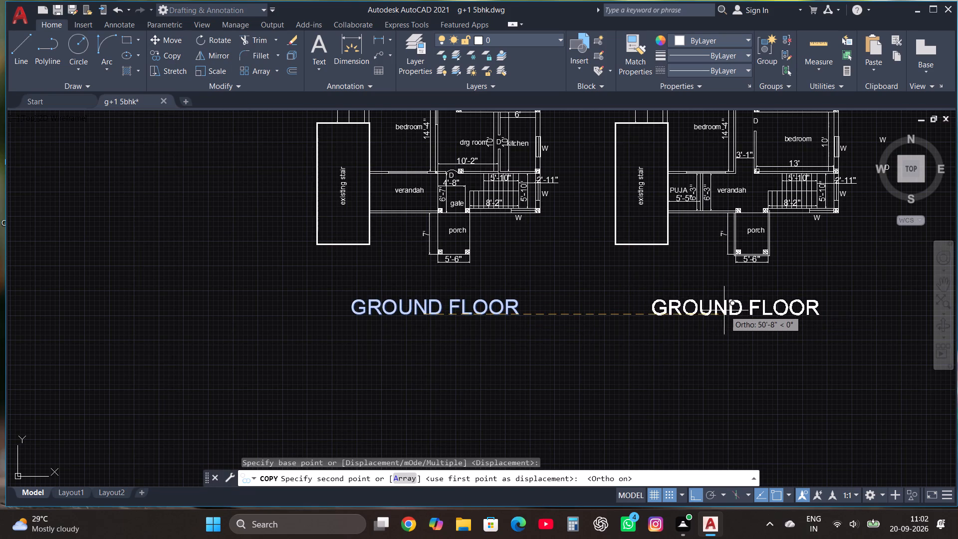
click(739, 312)
Change the copied title beneath the second plan to read FIRST FLOOR.
scroll(425, 311, down, 1)
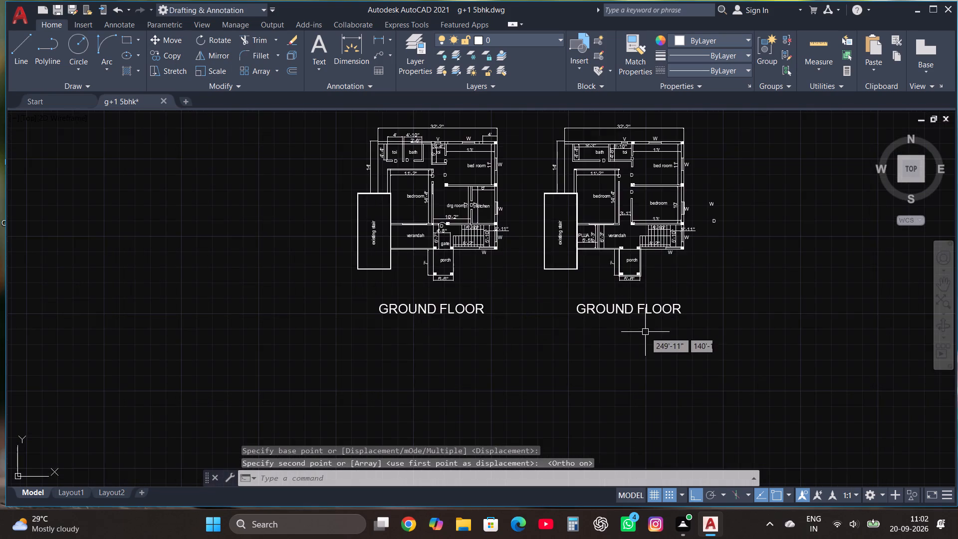
scroll(643, 328, up, 2)
click(615, 287)
right_click(615, 287)
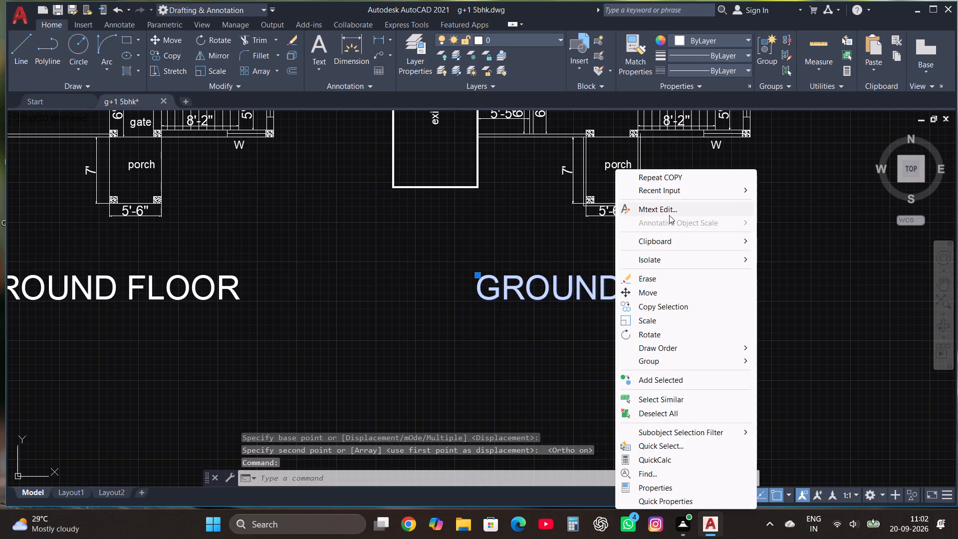
click(669, 215)
click(628, 288)
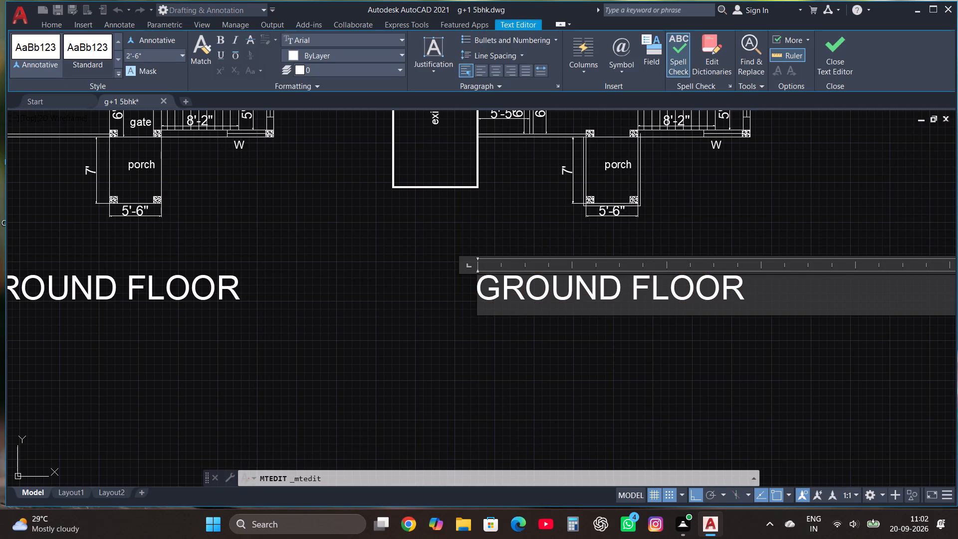
key(BackSpace)
key(BackSpace)
key(BackSpace)
key(BackSpace)
key(BackSpace)
key(BackSpace)
key(BackSpace)
key(BackSpace)
key(BackSpace)
key(BackSpace)
key(BackSpace)
key(BackSpace)
key(BackSpace)
key(BackSpace)
key(BackSpace)
key(BackSpace)
key(BackSpace)
text(FIRST)
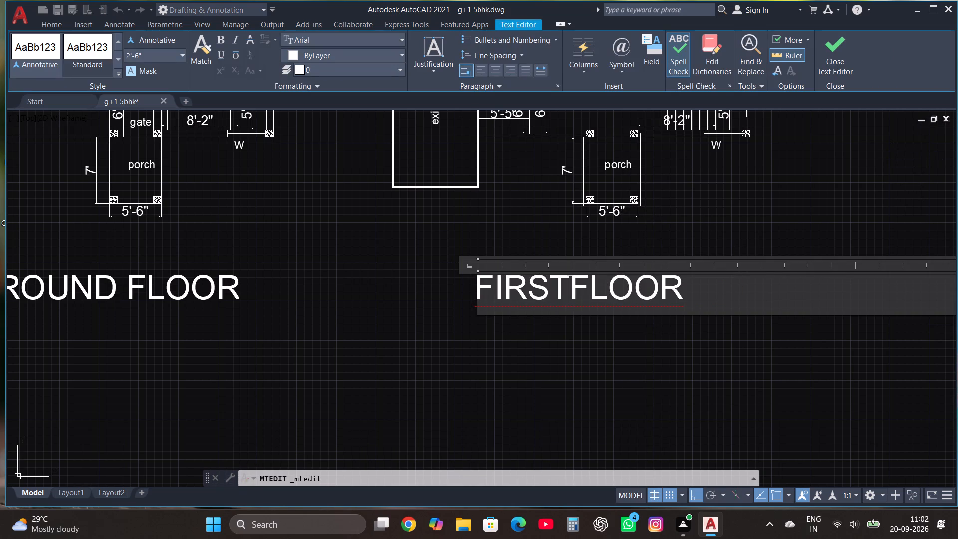
key(space)
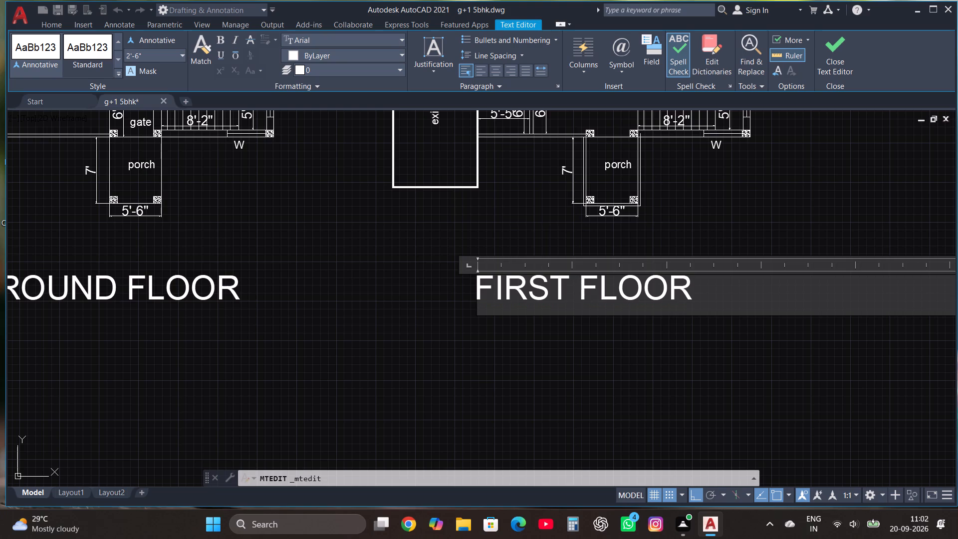
click(827, 47)
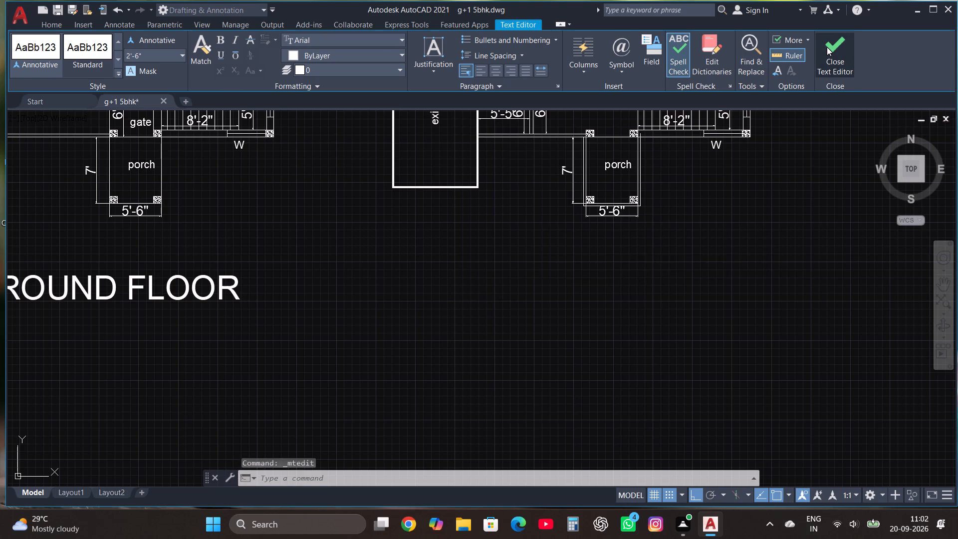
Delete the stray W and D labels lying outside the second plan, beyond its stair side.
scroll(650, 377, down, 2)
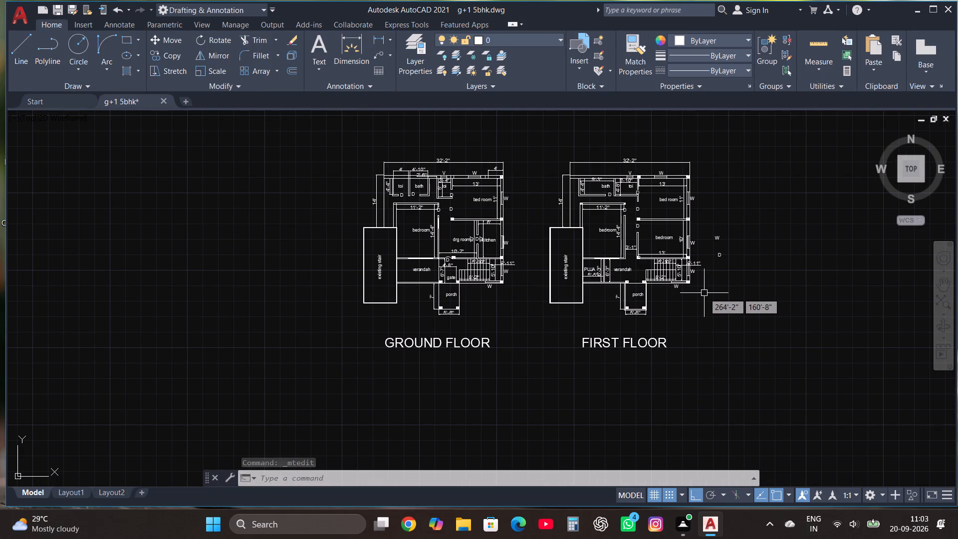
scroll(710, 264, up, 1)
drag(710, 264, 712, 255)
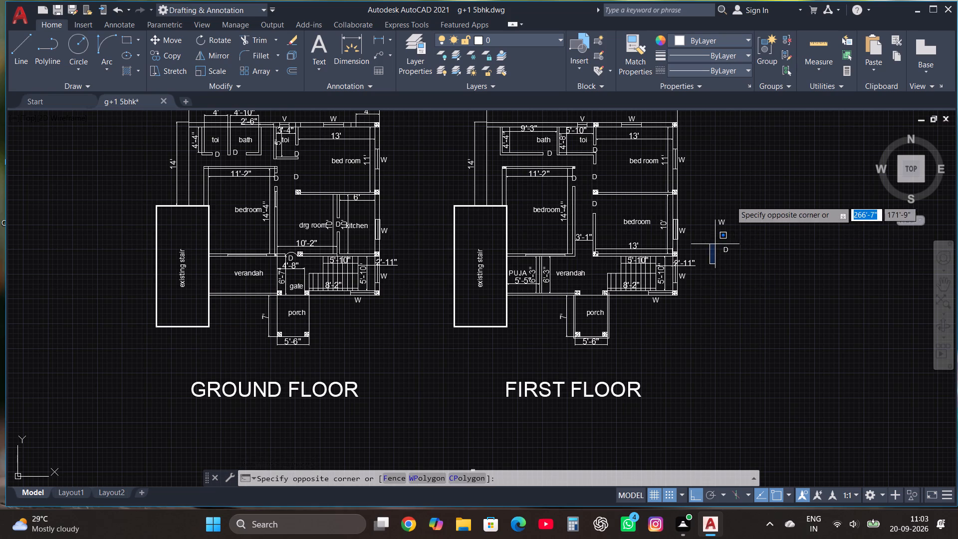
click(730, 192)
key(Delete)
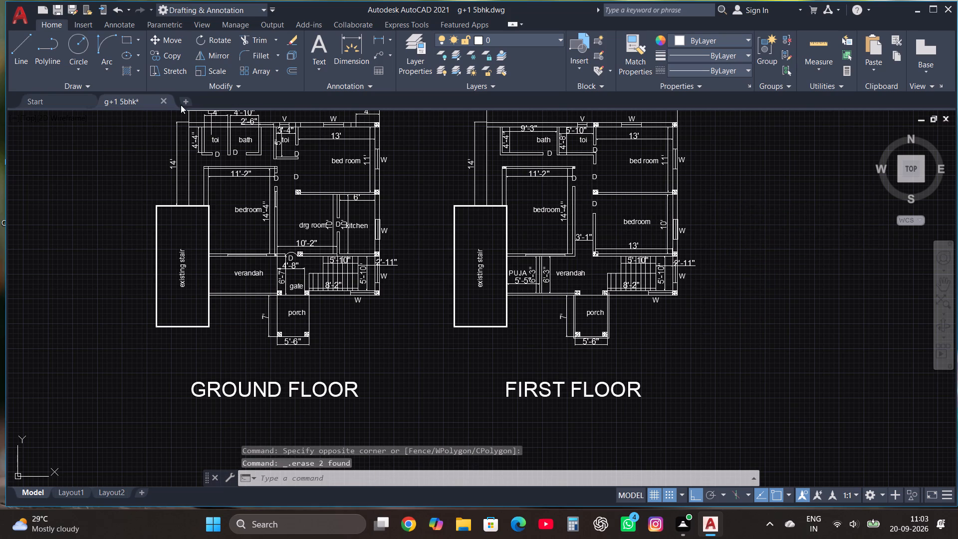
Save the drawing, including a Save As to Downloads as g+1 5bhk in AutoCAD 2018 format, replacing the existing file.
click(21, 12)
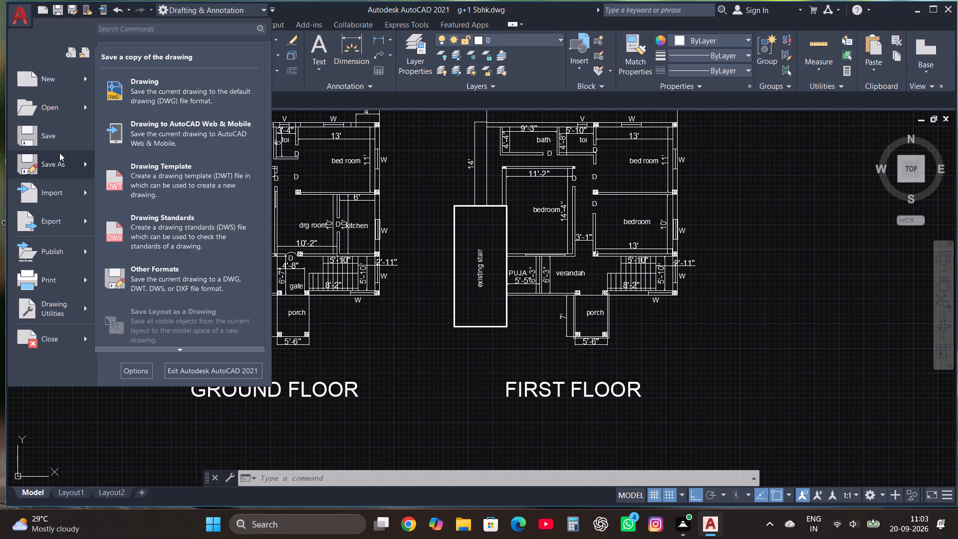
click(58, 142)
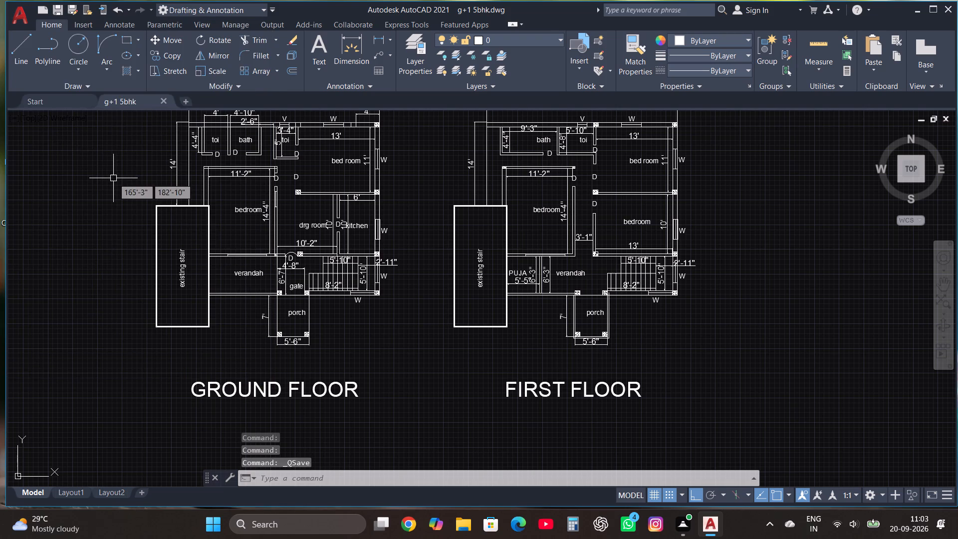
click(15, 24)
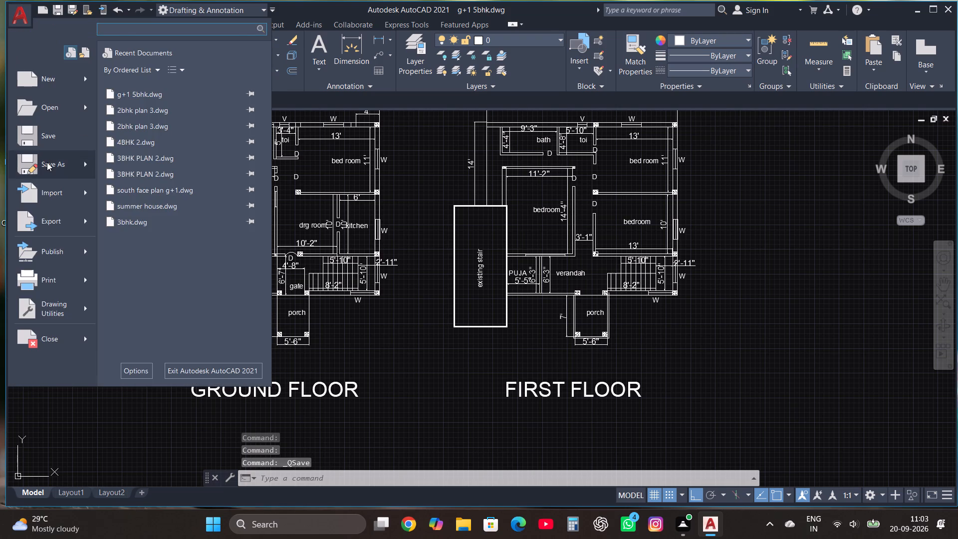
click(47, 162)
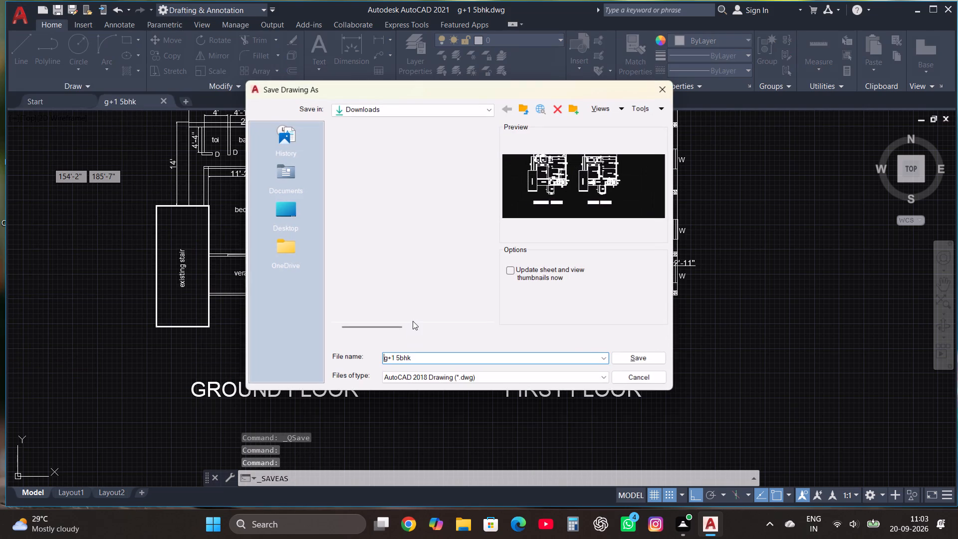
click(621, 361)
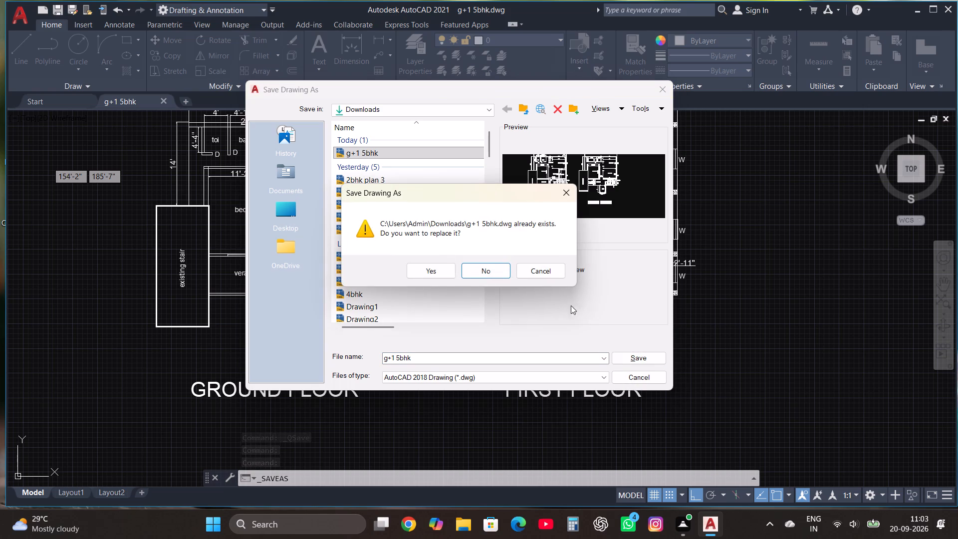
click(417, 271)
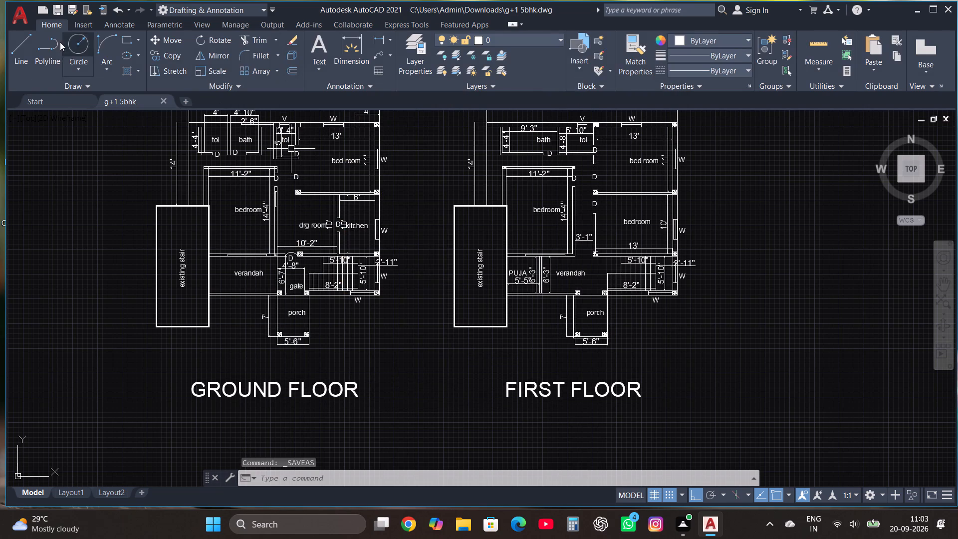
Plot the model with the previous plot setup on DWF6 ePlot.pc3, applied to the layout, to g+1 5bhk-Model.dwf in Downloads.
click(23, 16)
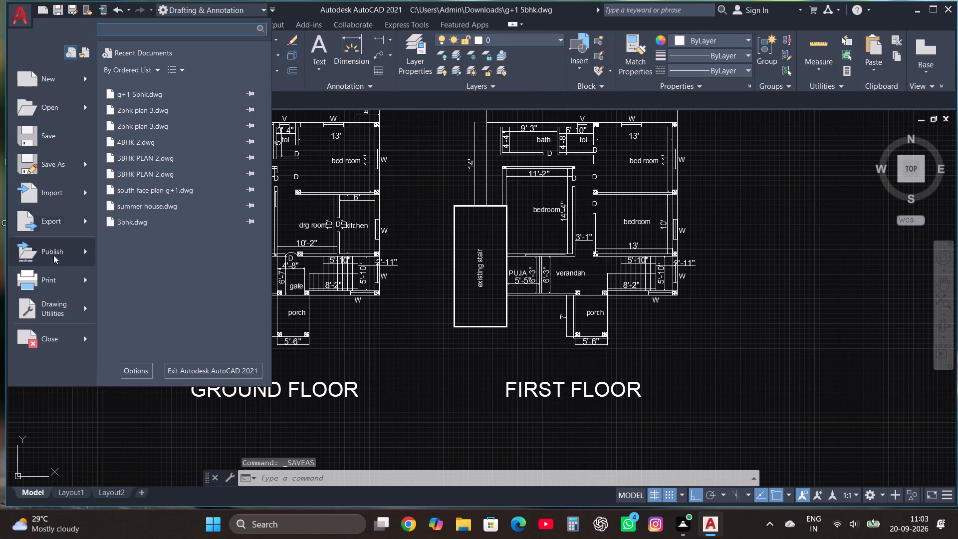
click(56, 275)
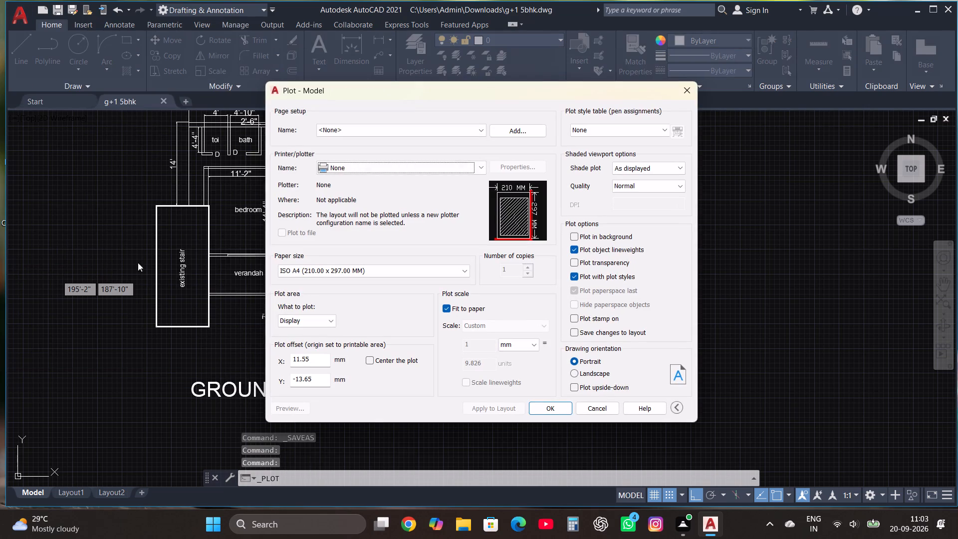
click(384, 126)
click(366, 151)
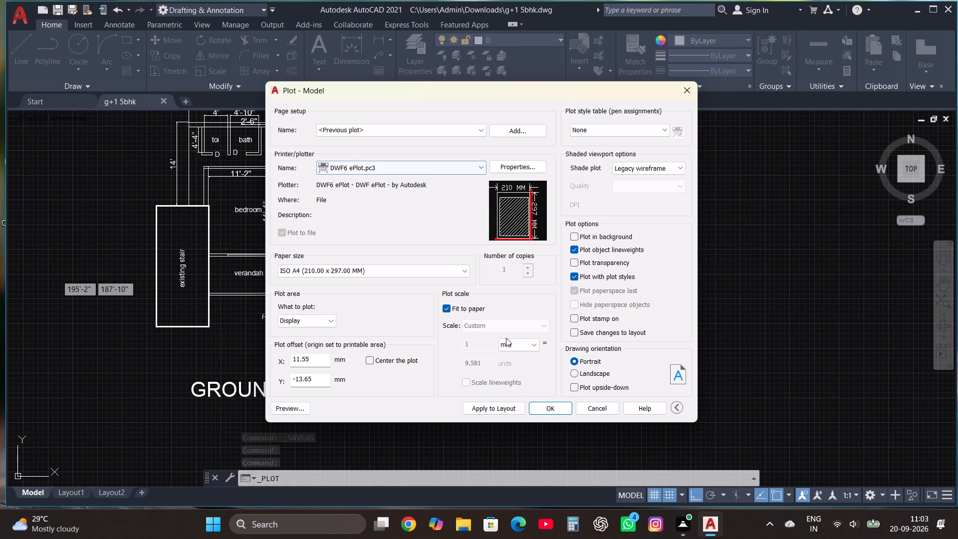
click(503, 413)
click(535, 409)
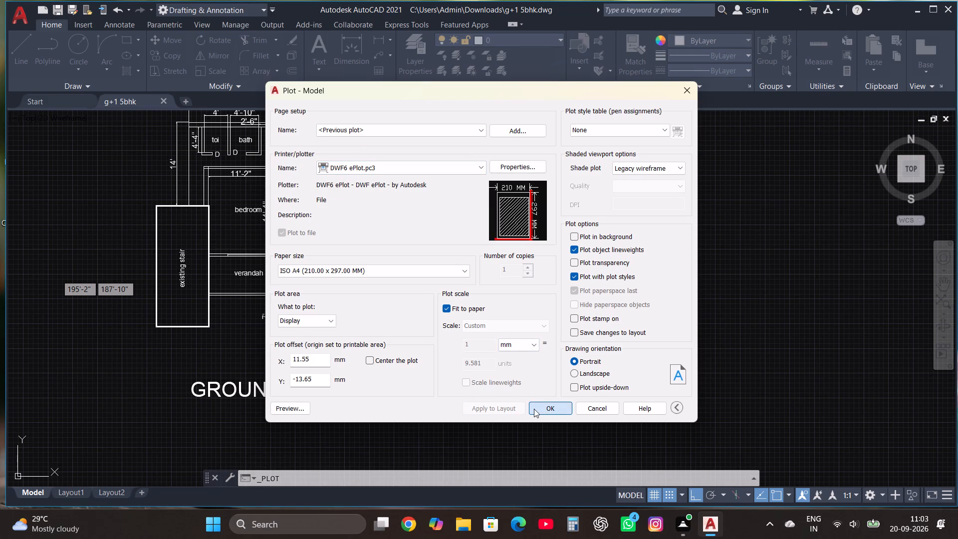
click(379, 118)
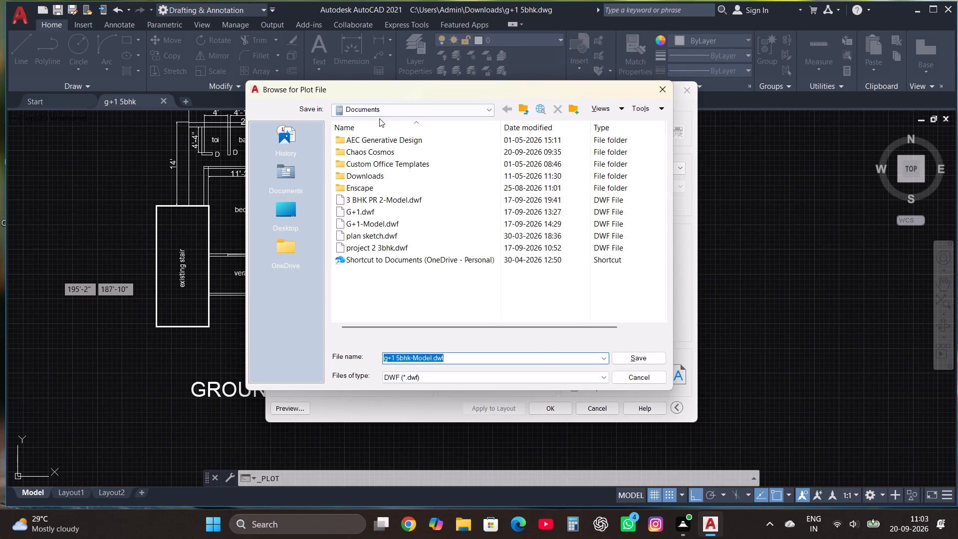
click(384, 107)
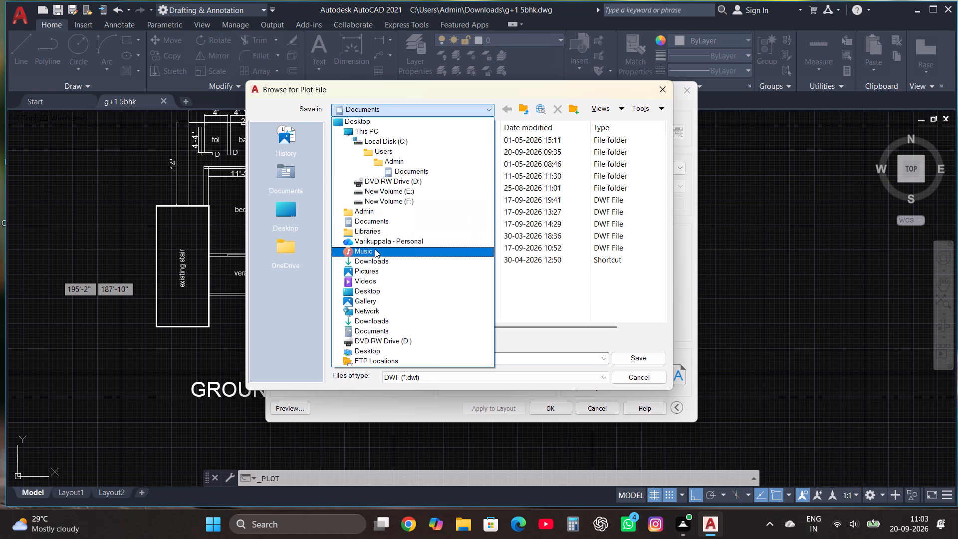
click(377, 260)
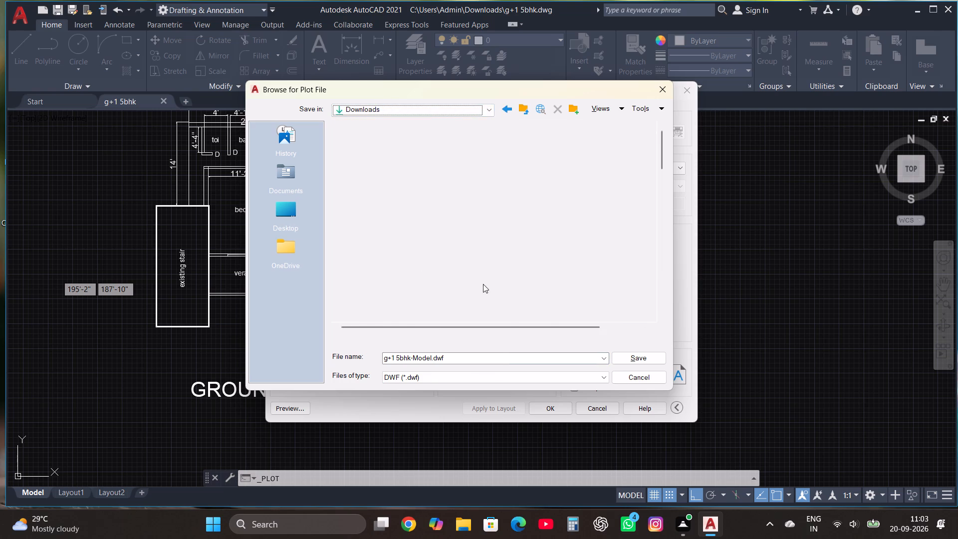
click(623, 358)
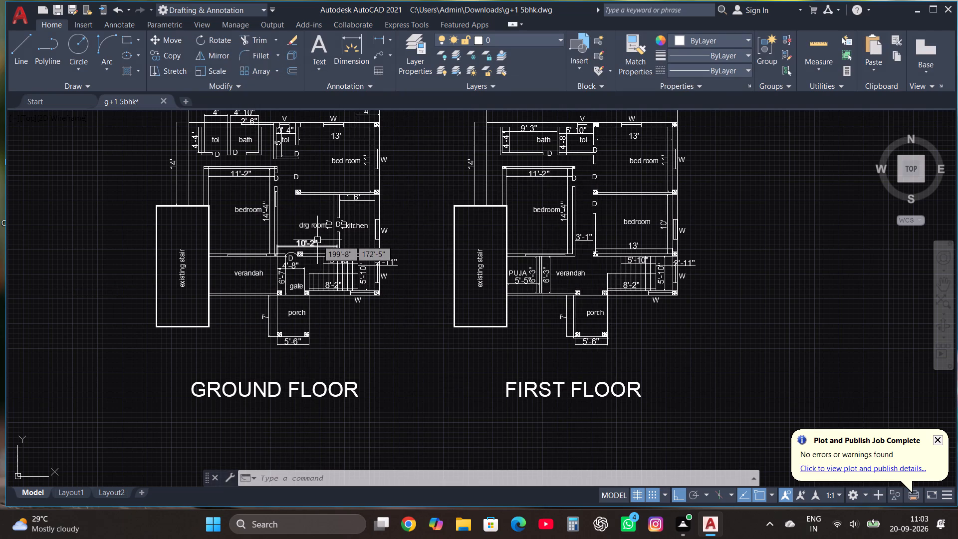
Export the current display as g+1 5bhk.pdf in Downloads, using the AutoCAD PDF (General Documentation) preset.
click(19, 16)
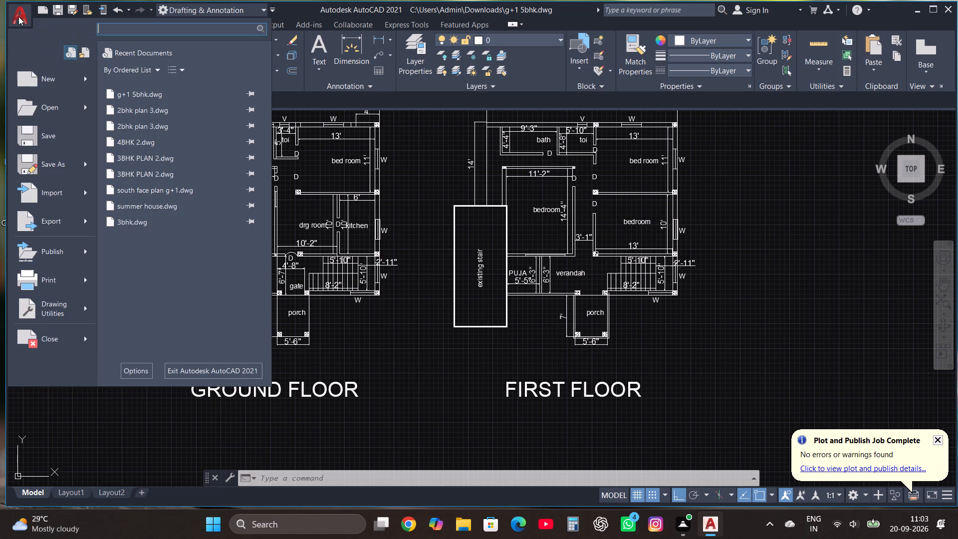
click(58, 219)
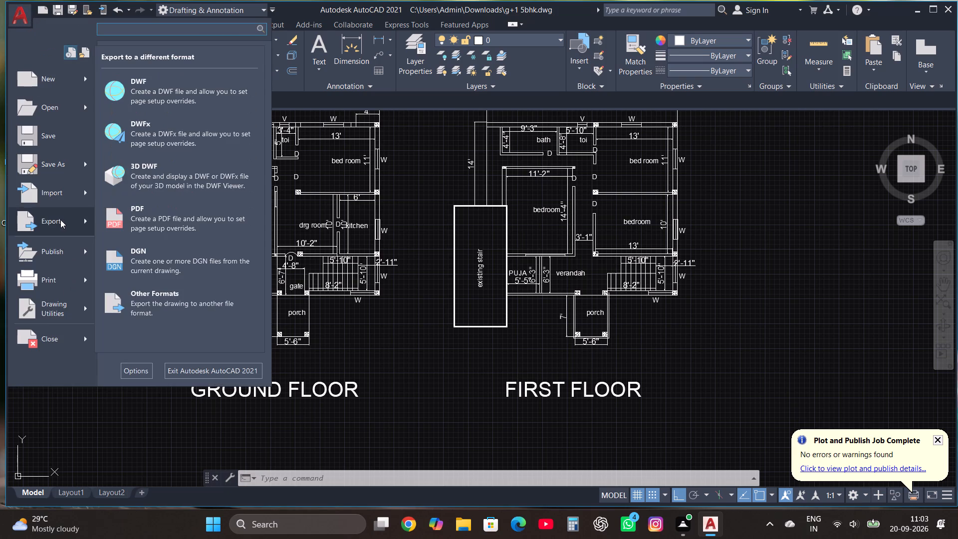
click(120, 221)
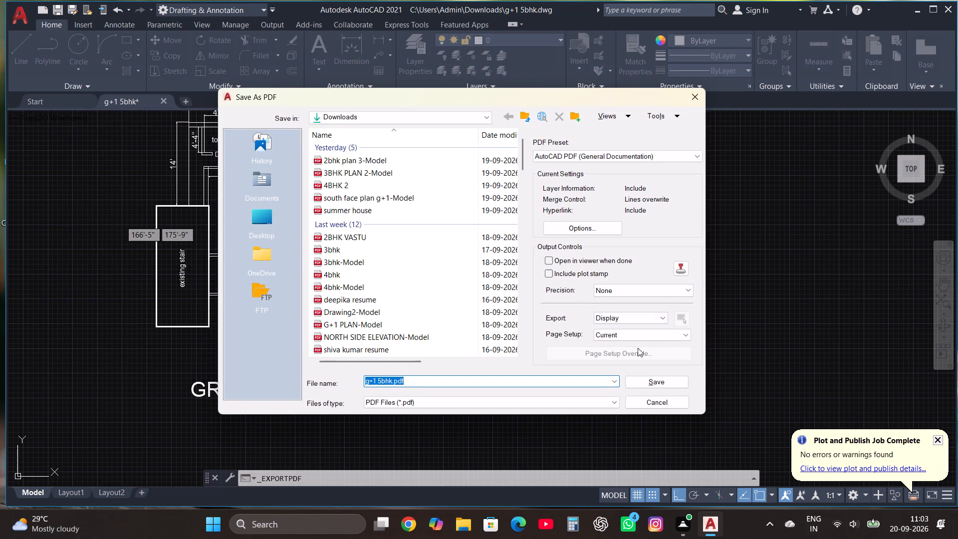
click(644, 385)
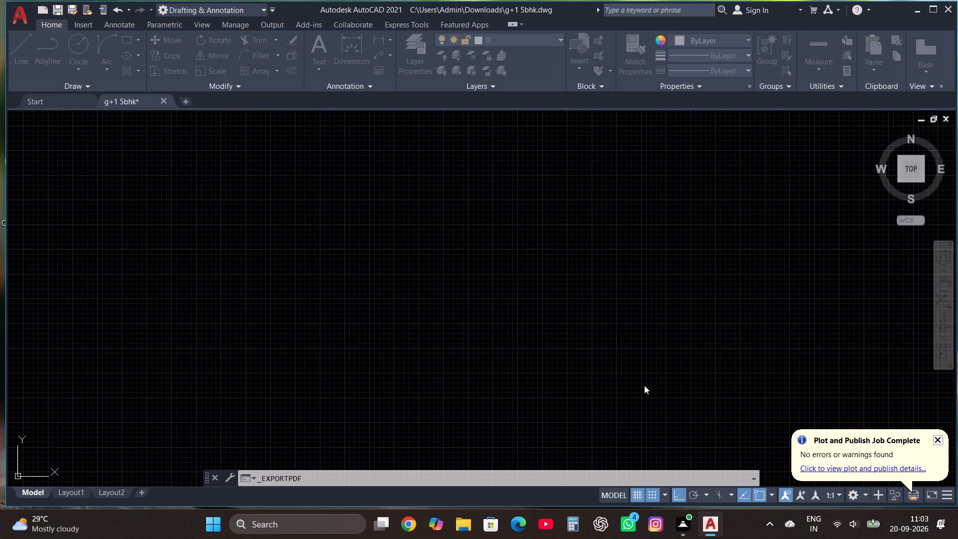